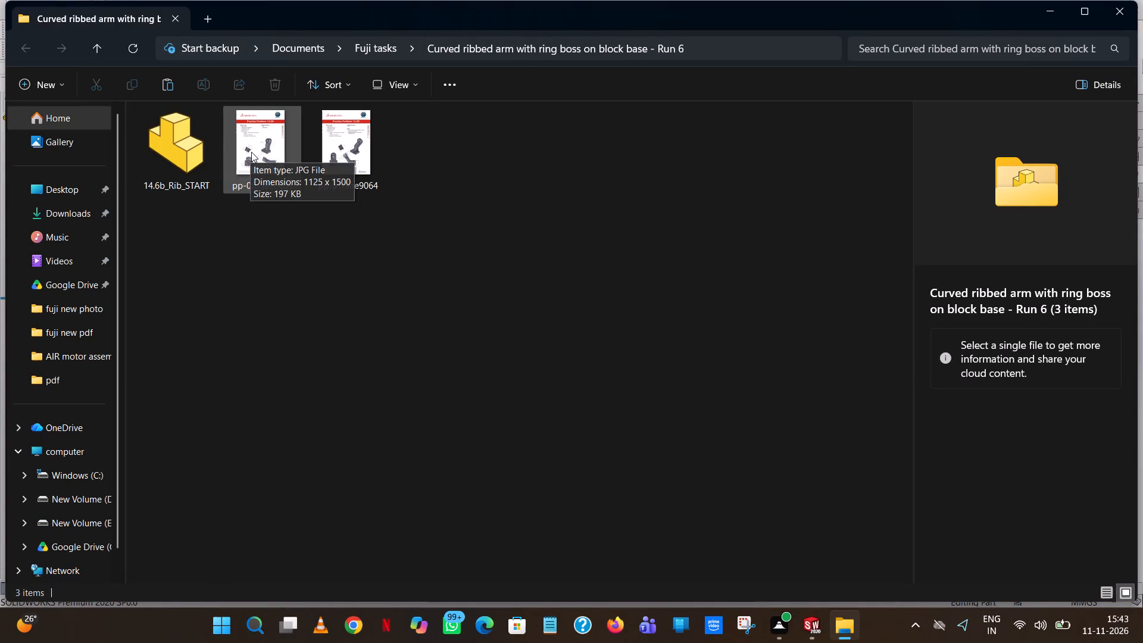
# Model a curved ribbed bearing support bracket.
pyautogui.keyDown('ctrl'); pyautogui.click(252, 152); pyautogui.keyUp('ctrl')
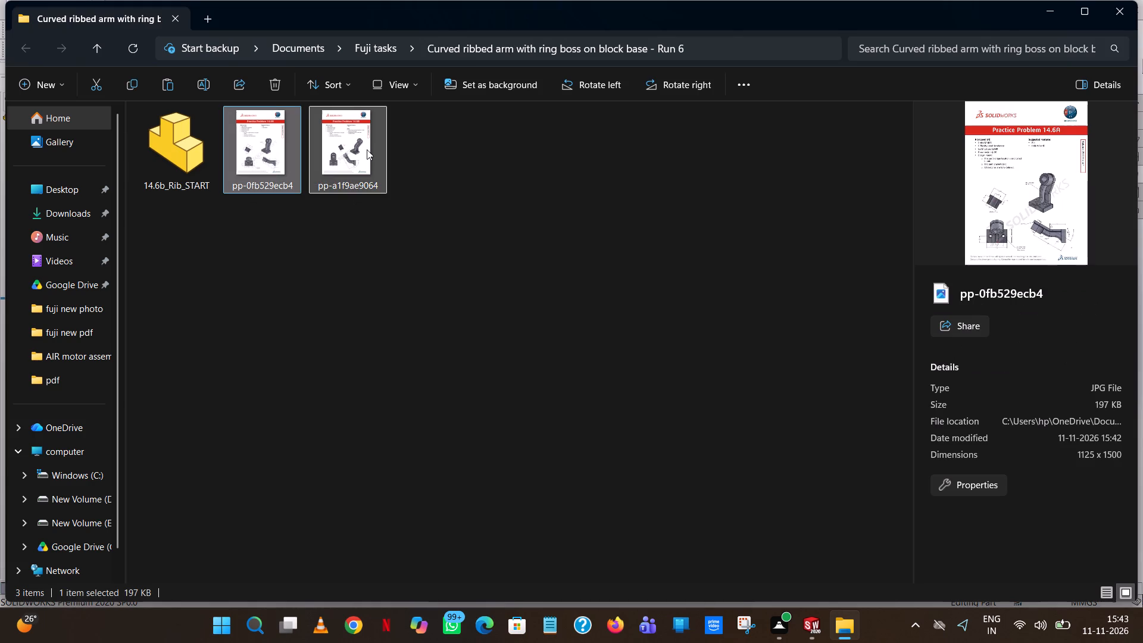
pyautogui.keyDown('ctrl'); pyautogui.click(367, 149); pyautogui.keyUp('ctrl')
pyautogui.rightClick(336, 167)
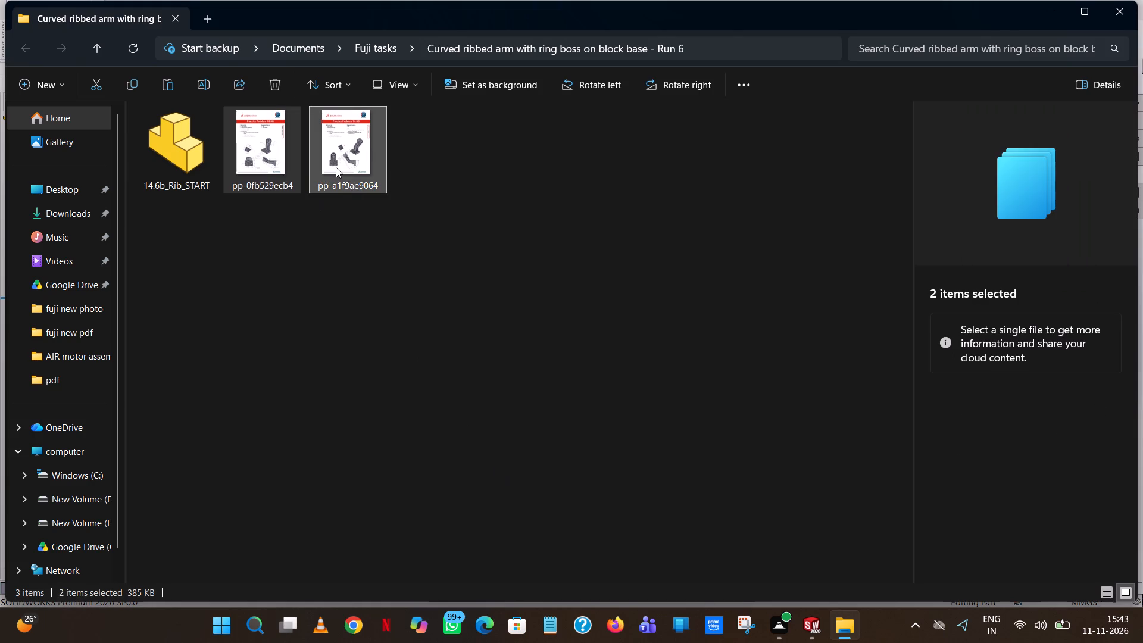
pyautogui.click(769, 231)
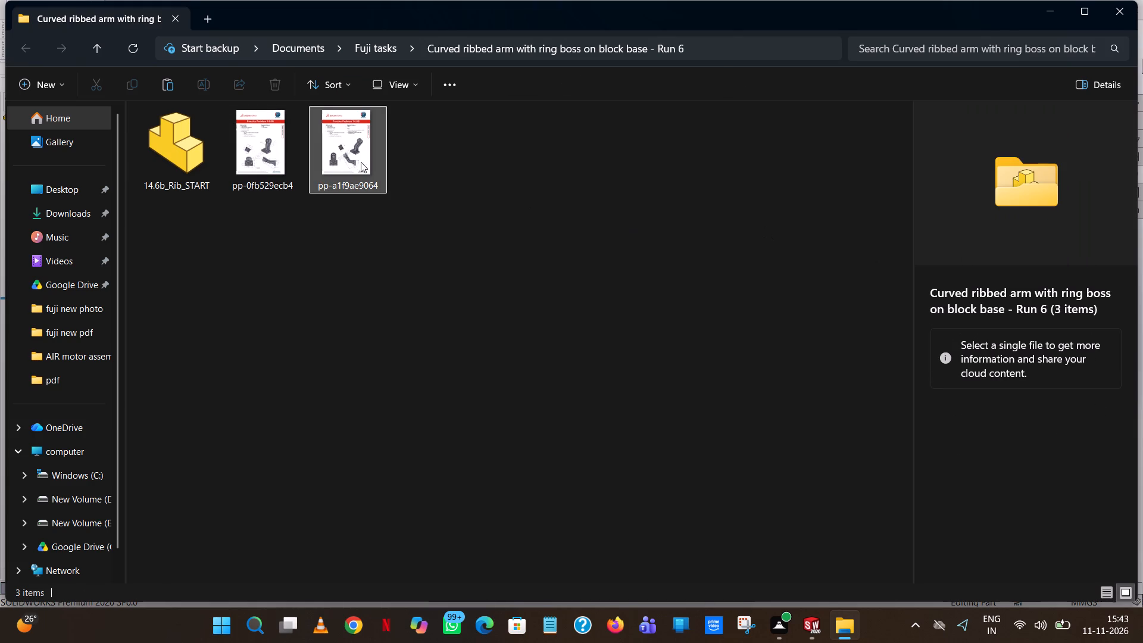
# Cut the two drawing images pp-0fb529ecb4 and pp-a1f9ae9064 from the Run 6 folder.
pyautogui.keyDown('ctrl'); pyautogui.click(255, 157); pyautogui.keyUp('ctrl')
pyautogui.keyDown('ctrl'); pyautogui.click(356, 152); pyautogui.keyUp('ctrl')
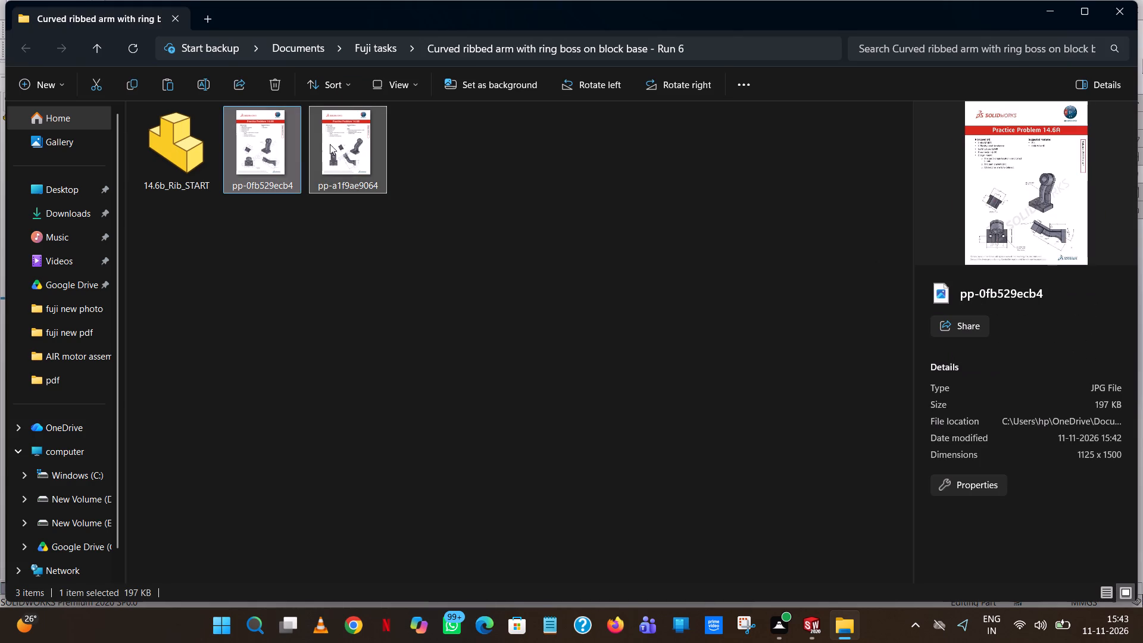
pyautogui.keyDown('ctrl'); pyautogui.rightClick(323, 139); pyautogui.keyUp('ctrl')
pyautogui.click(349, 103)
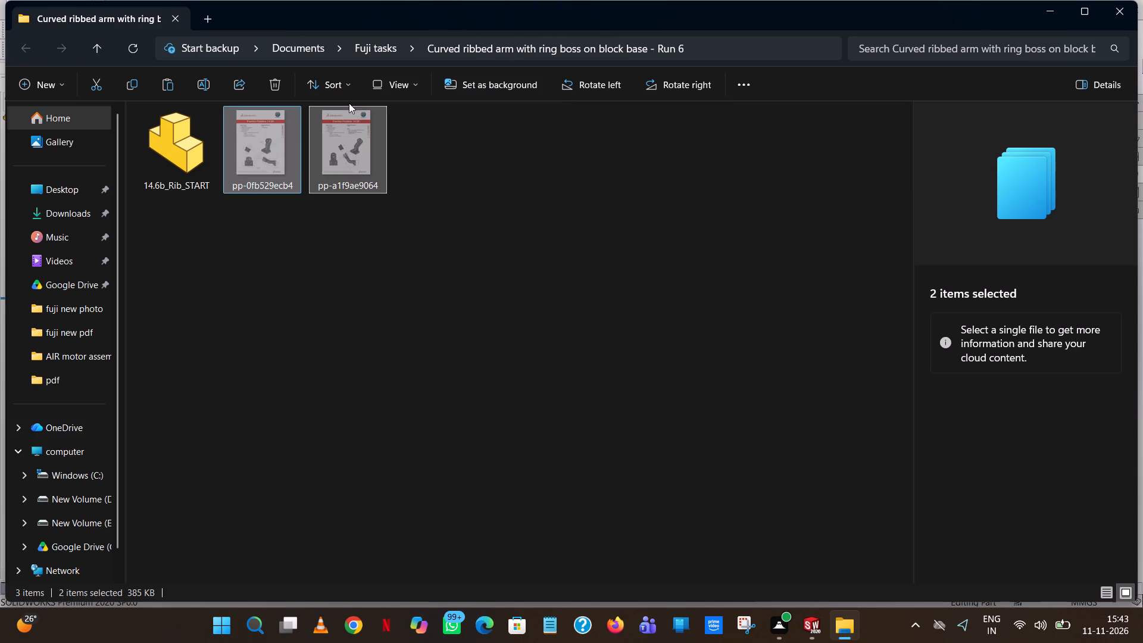
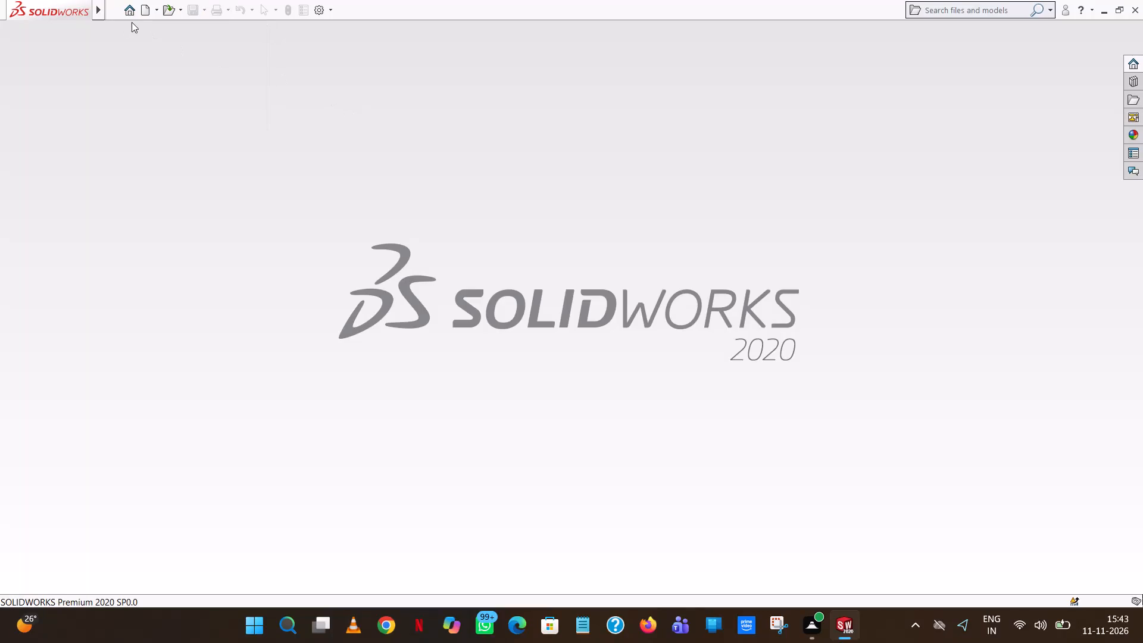
# Create a new part document and start a sketch on the Top Plane.
pyautogui.click(148, 10)
pyautogui.doubleClick(271, 280)
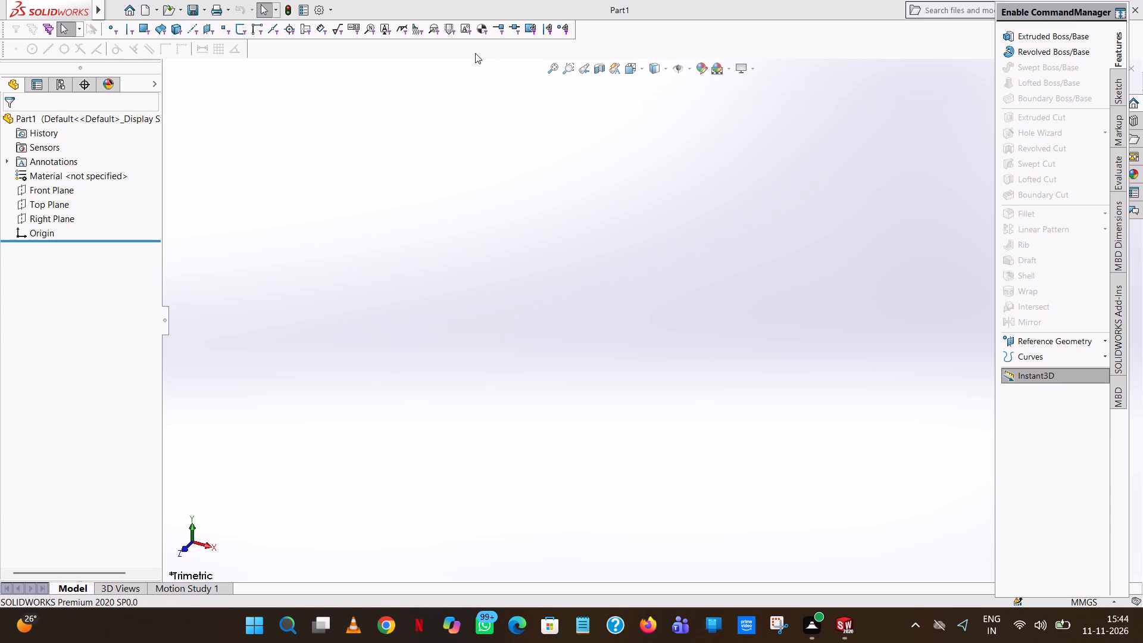
pyautogui.click(48, 204)
pyautogui.click(58, 188)
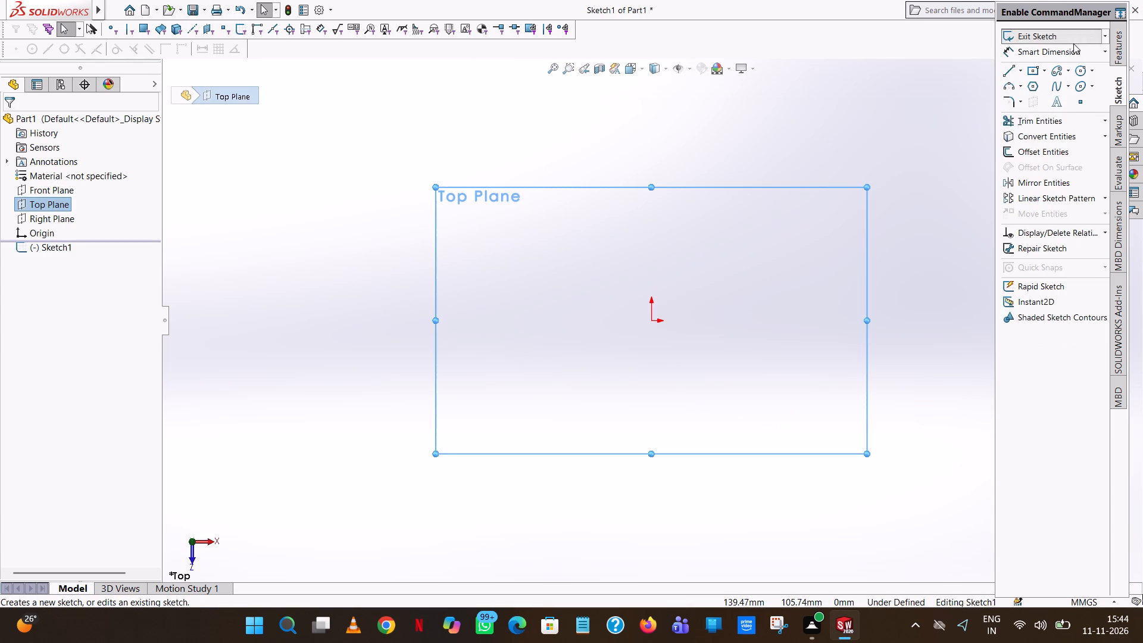
# Draw a horizontal line from the origin, 96/2 mm long, and a vertical line up from its end, 64/2 mm long.
pyautogui.click(1008, 67)
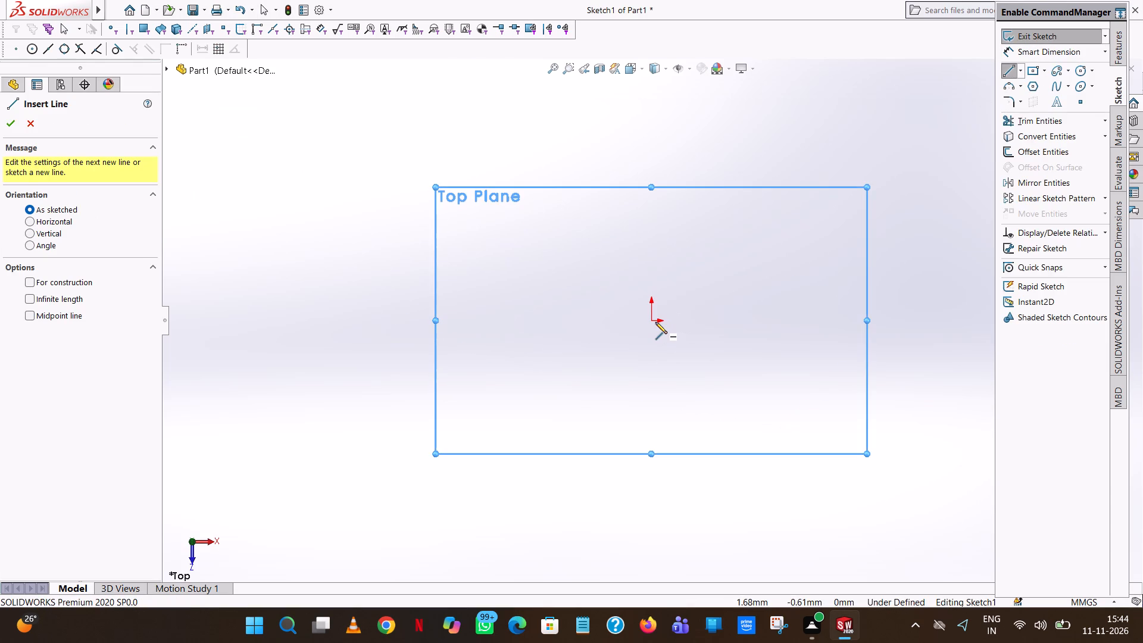
pyautogui.click(653, 321)
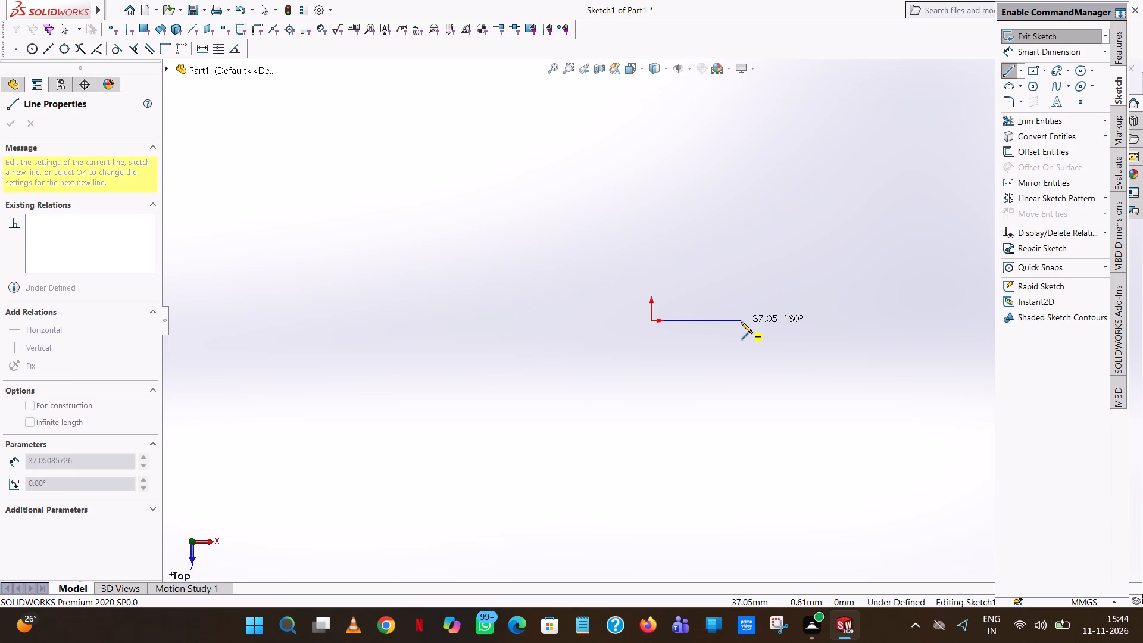
pyautogui.click(741, 322)
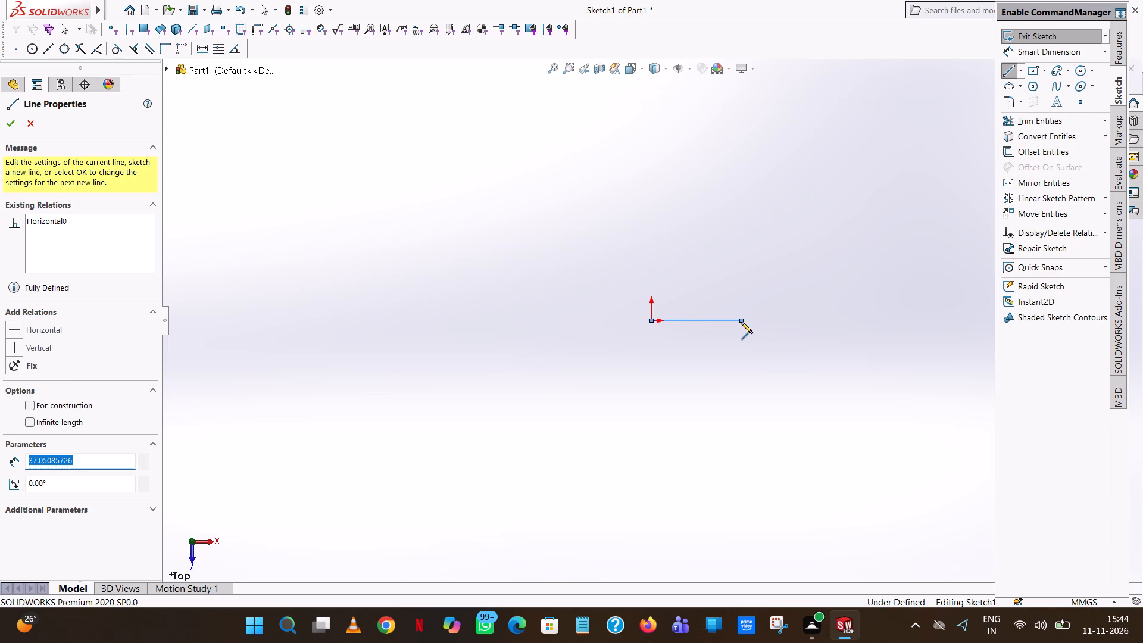
pyautogui.write('96')
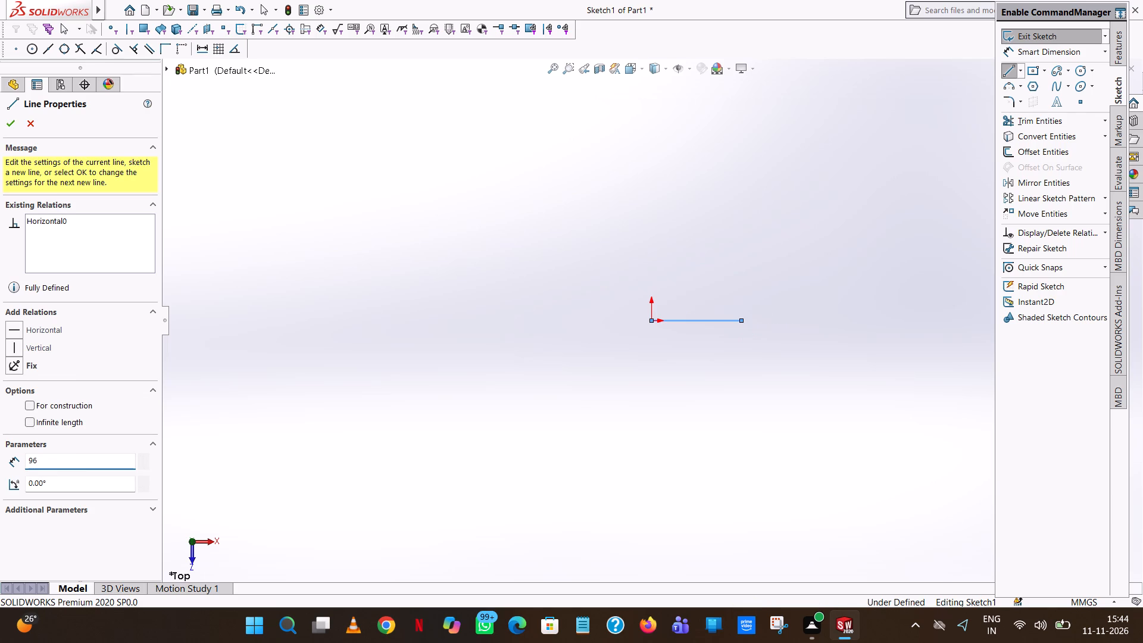
pyautogui.write('/2')
pyautogui.press('Return')
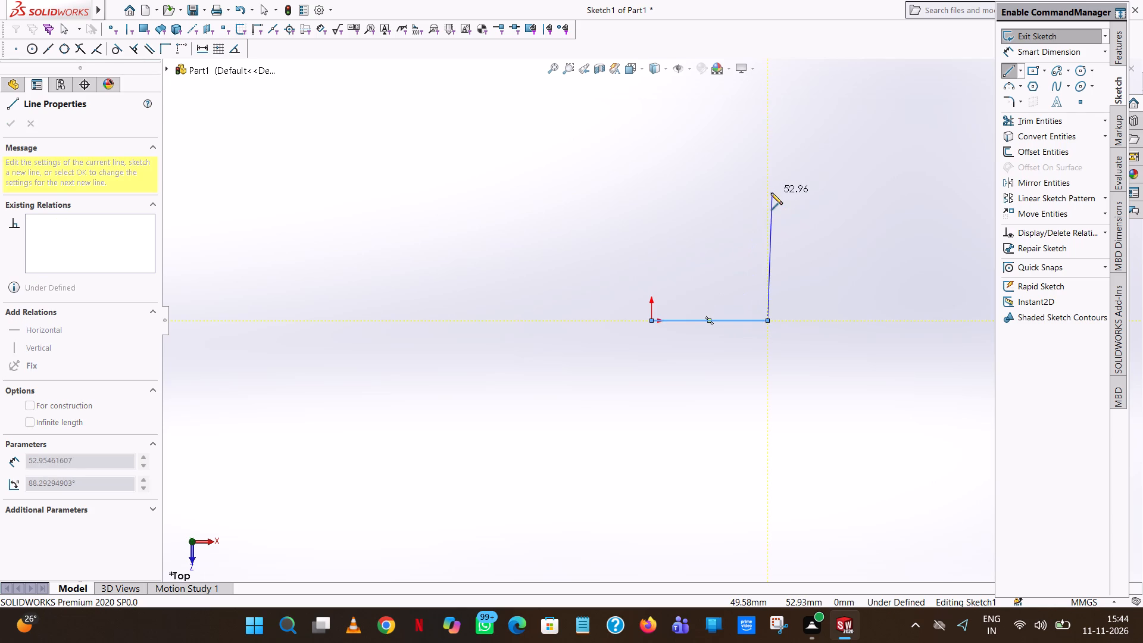
pyautogui.click(771, 193)
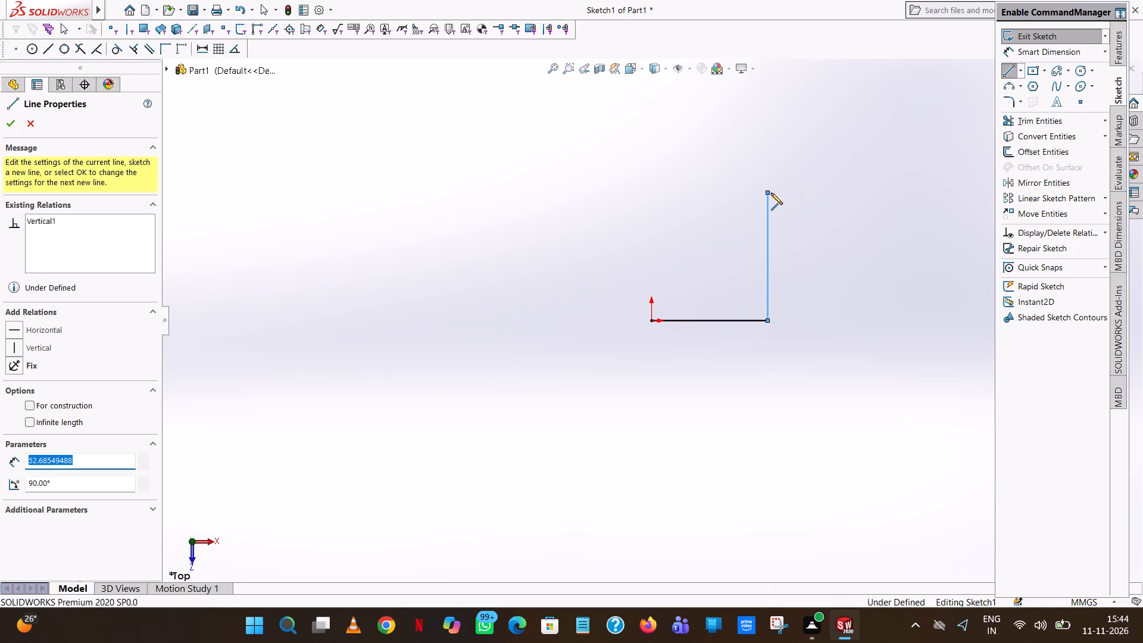
pyautogui.press('6')
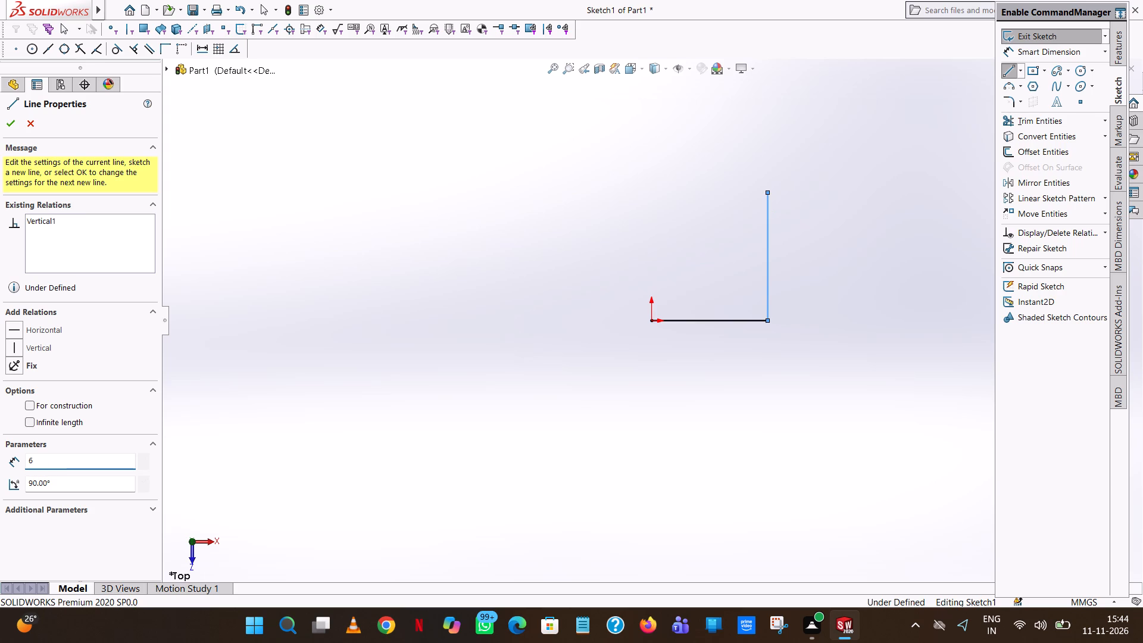
pyautogui.write('4/2')
pyautogui.press('Return')
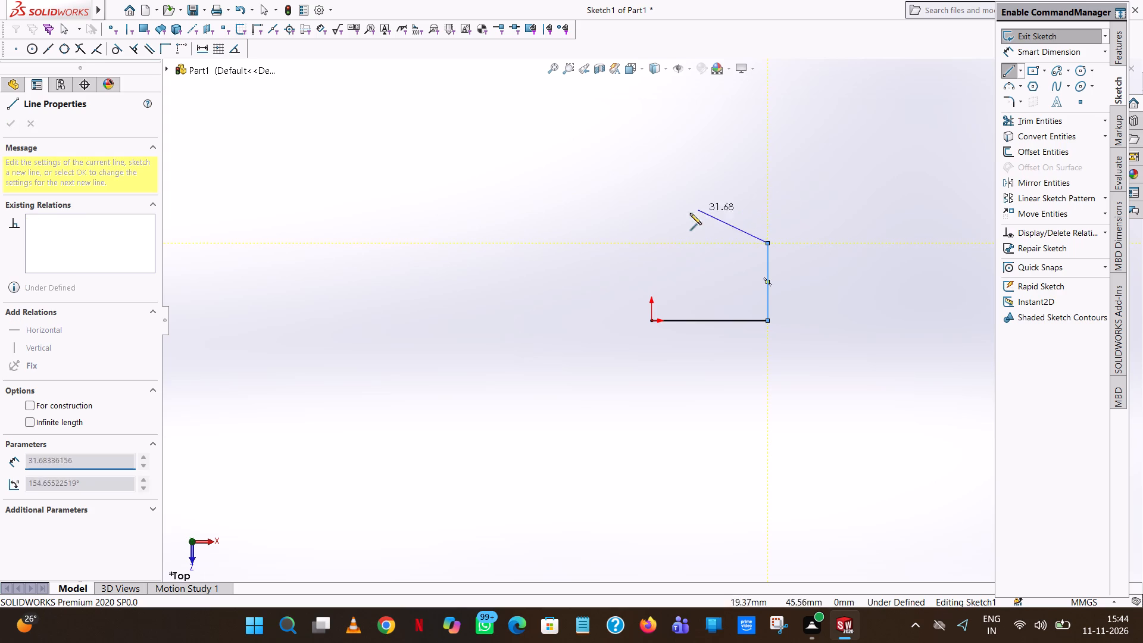
# Complete the rectangle around the origin with a 96 mm upper edge, a 64 mm side, a lower edge and a closing line.
pyautogui.click(593, 241)
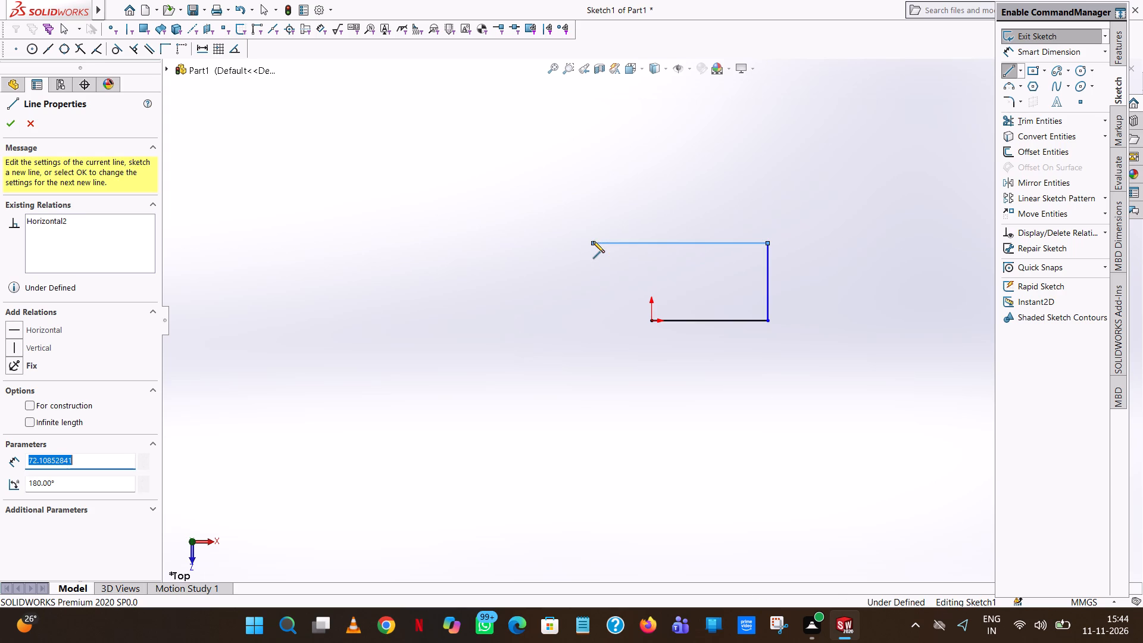
pyautogui.write('96')
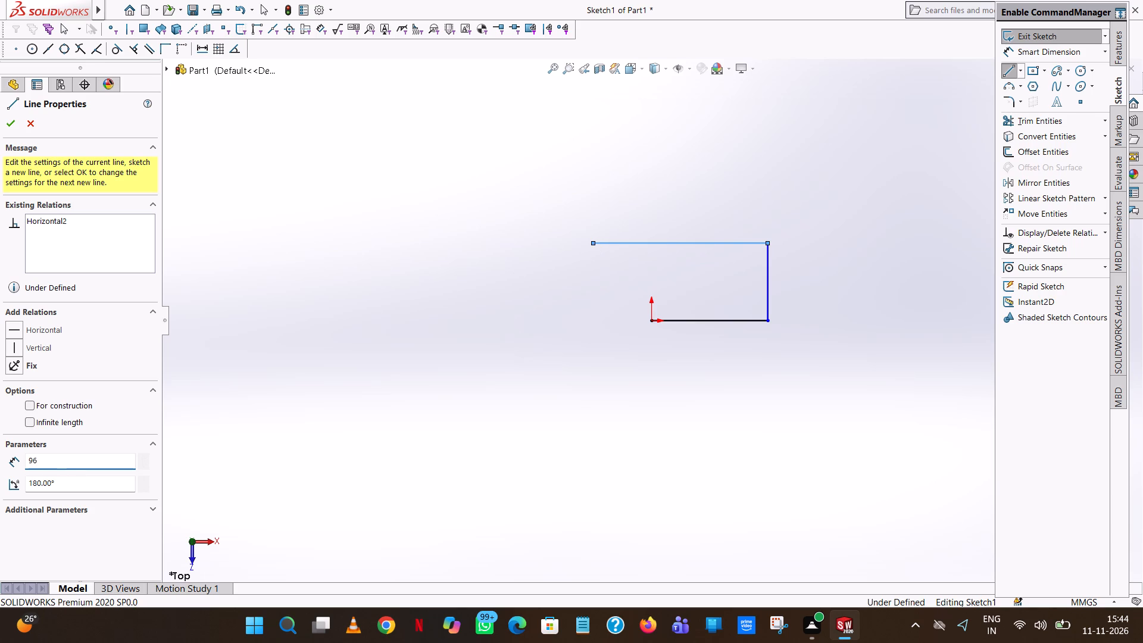
pyautogui.press('Return')
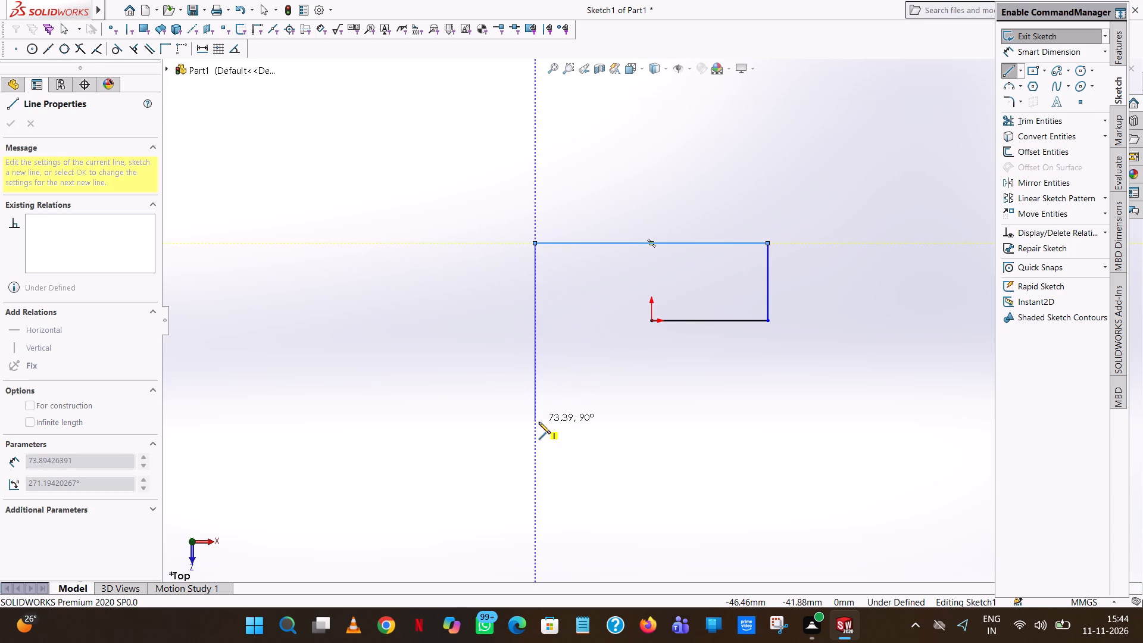
pyautogui.click(535, 415)
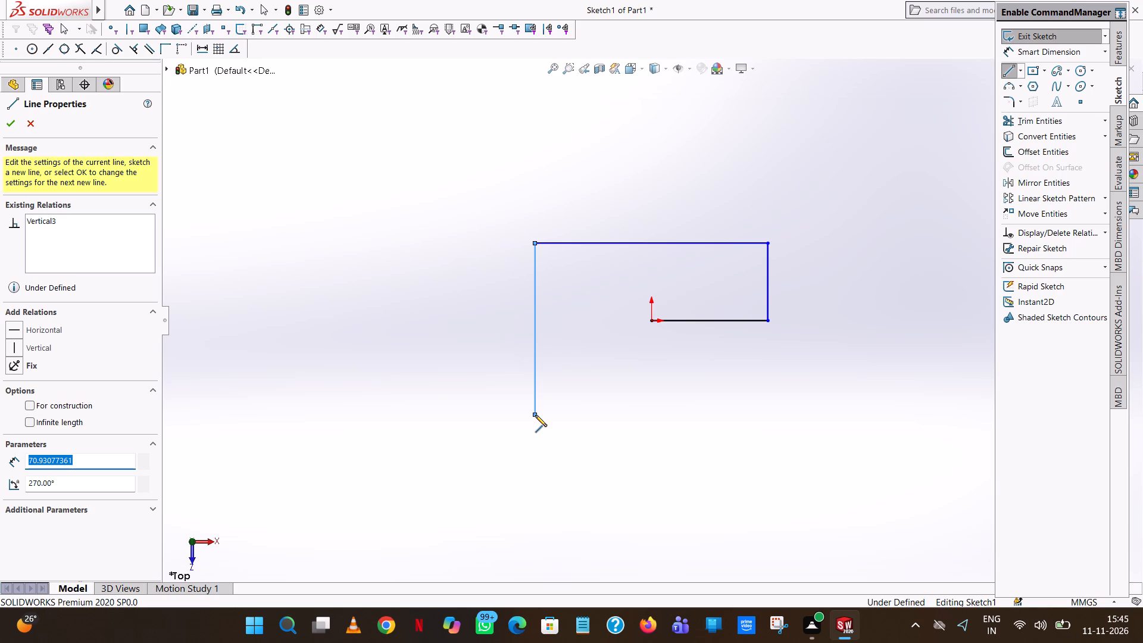
pyautogui.write('64')
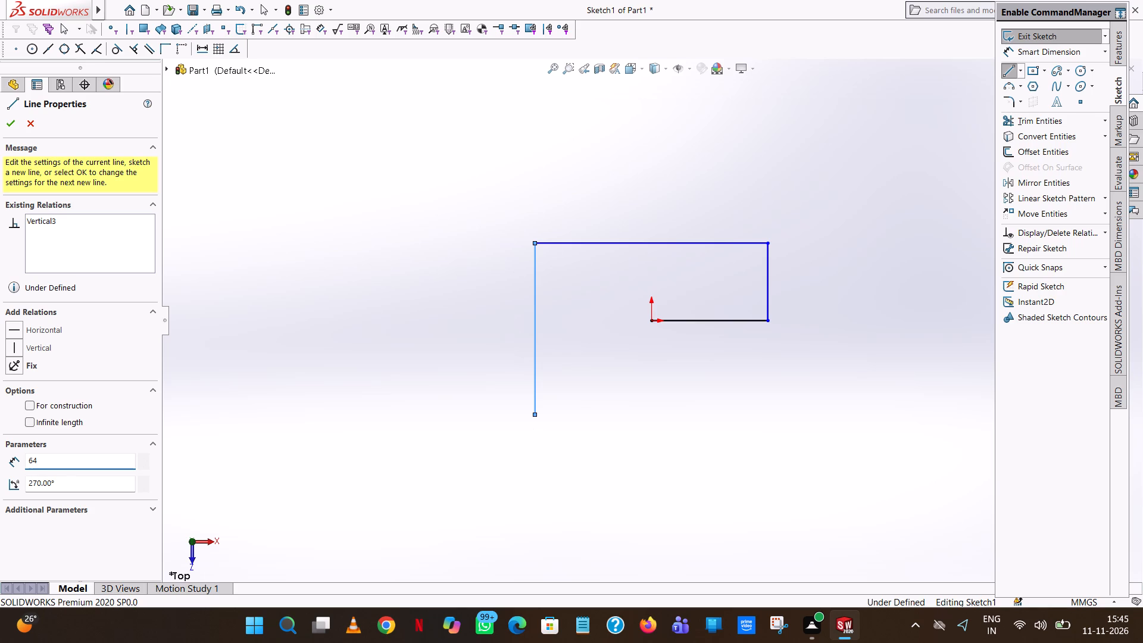
pyautogui.press('Return')
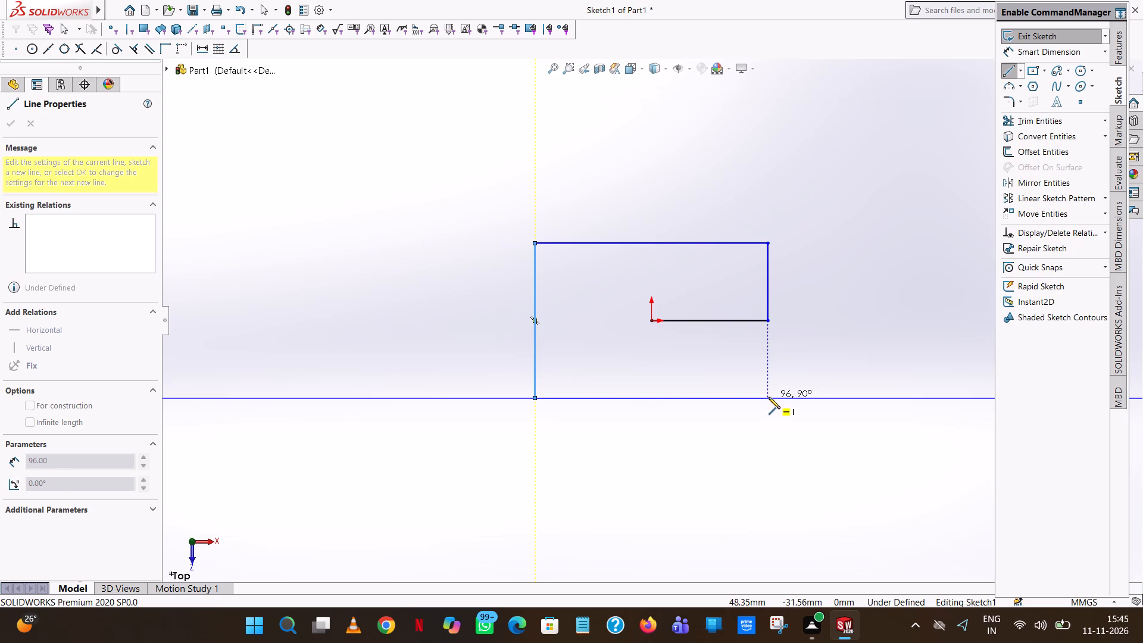
pyautogui.click(769, 397)
pyautogui.click(766, 318)
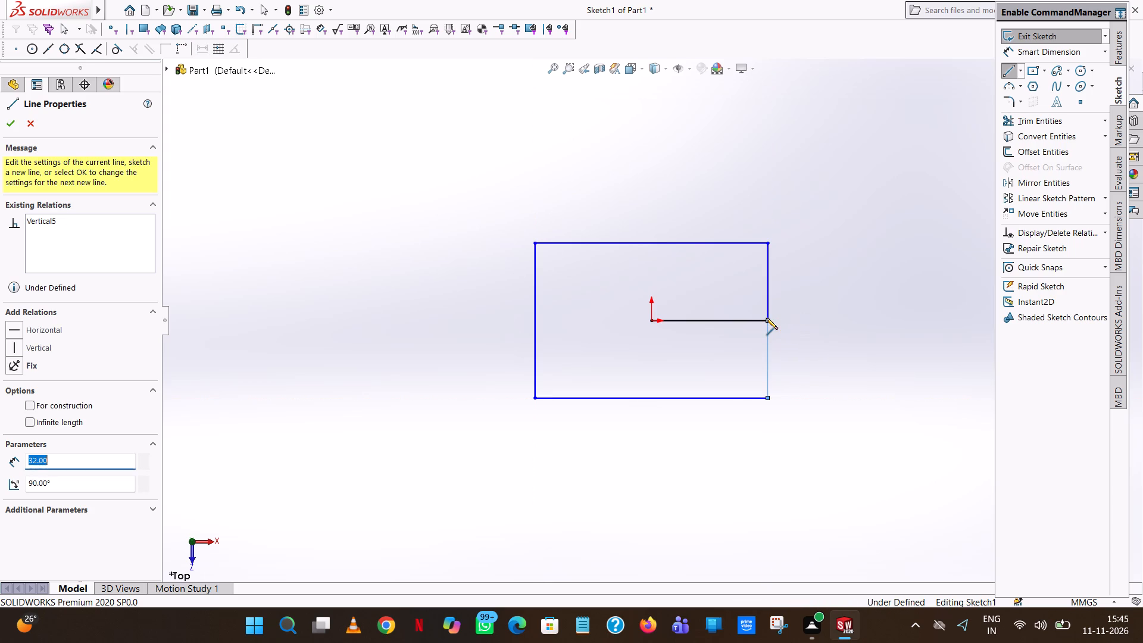
pyautogui.rightClick(766, 318)
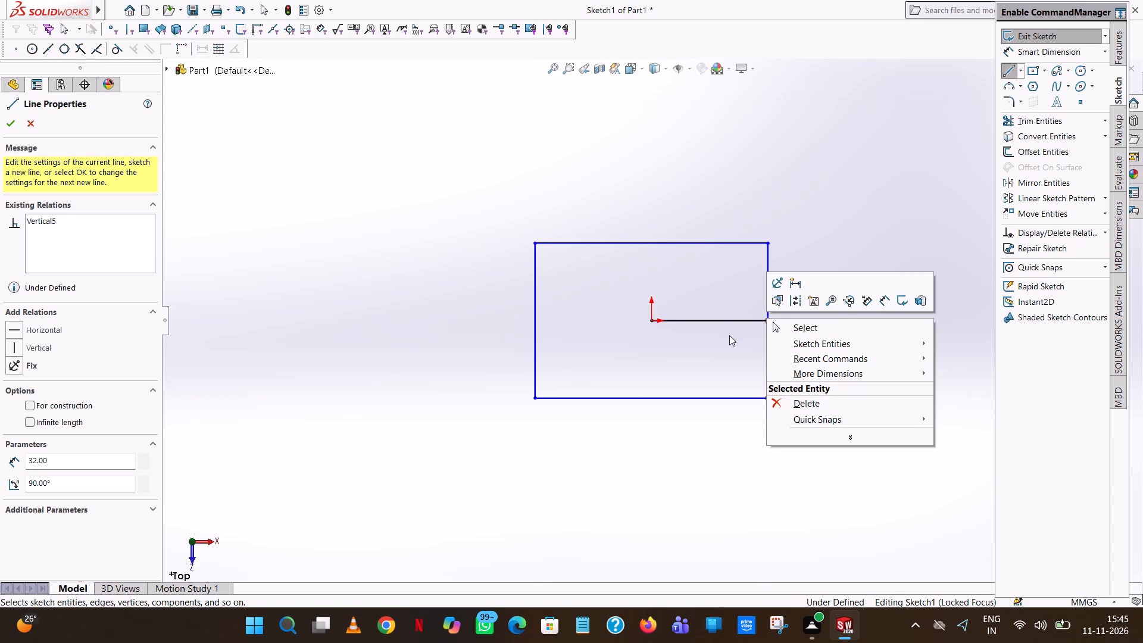
pyautogui.click(772, 327)
# Trim away the horizontal line running from the origin to the rectangle's side.
pyautogui.click(1061, 130)
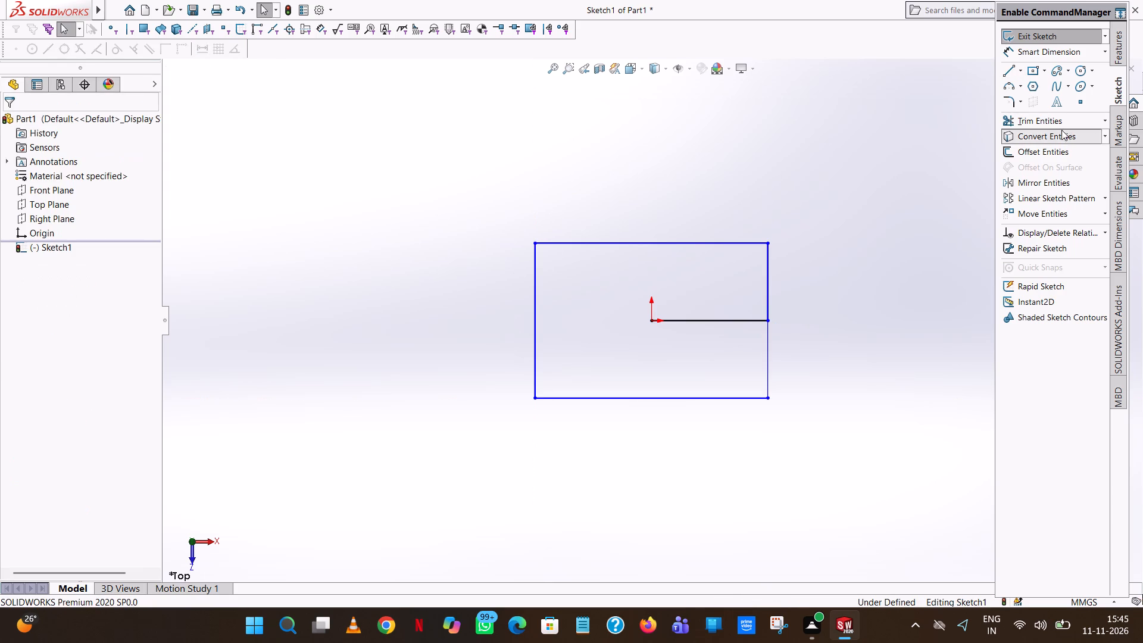
pyautogui.click(33, 126)
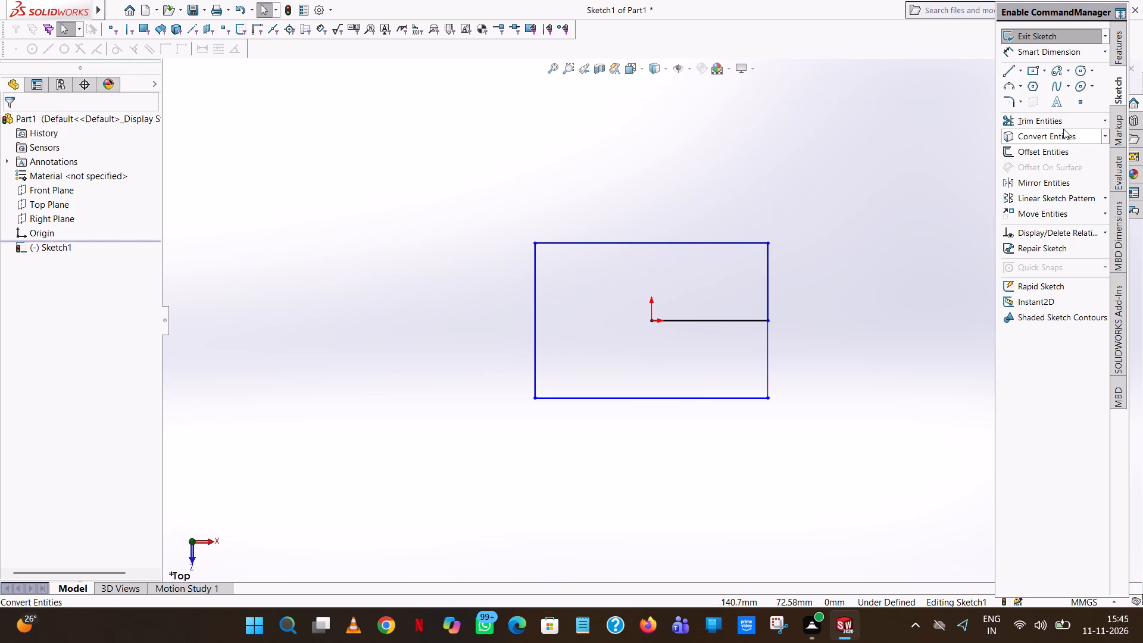
pyautogui.click(1057, 119)
pyautogui.click(683, 321)
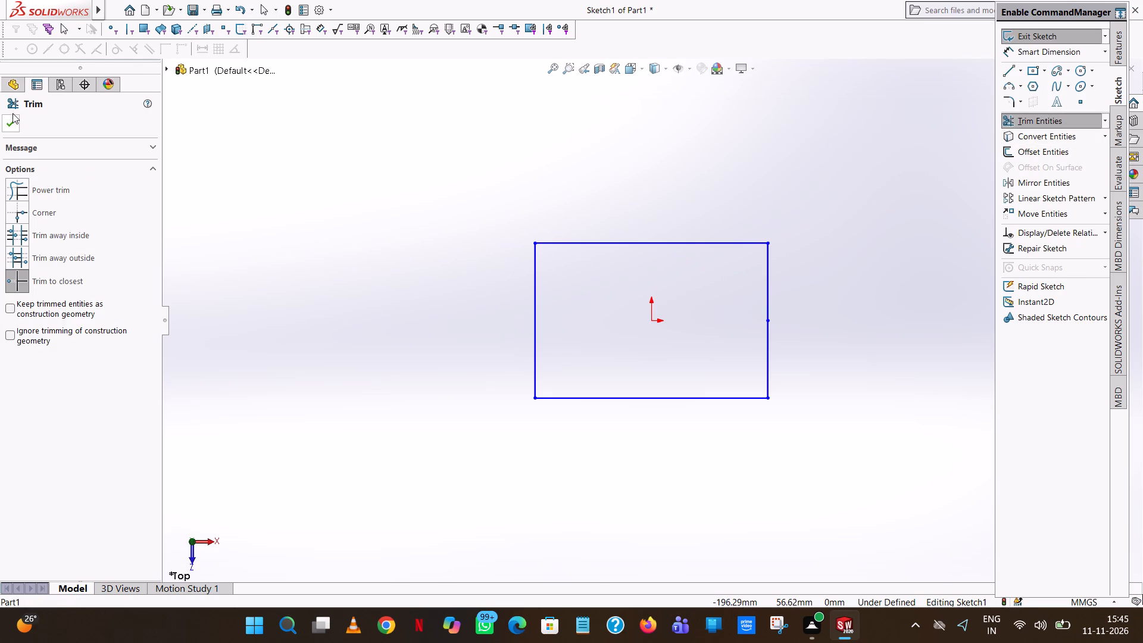
pyautogui.click(14, 114)
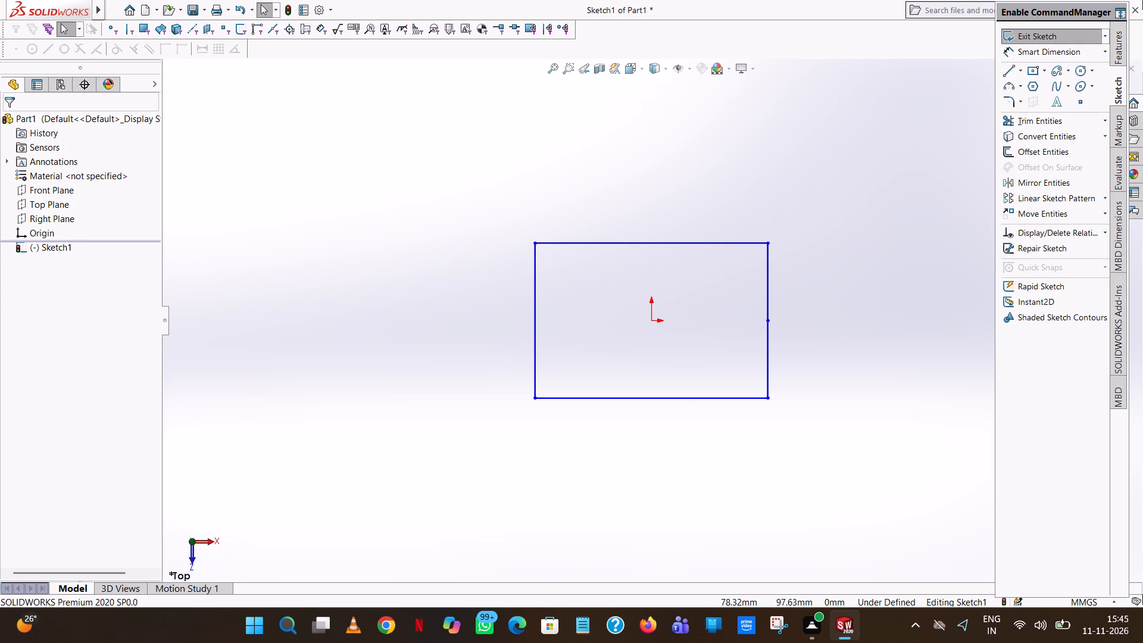
# Dimension the rectangle's upper edge as 96 mm and its vertical side as 64 mm.
pyautogui.click(1086, 57)
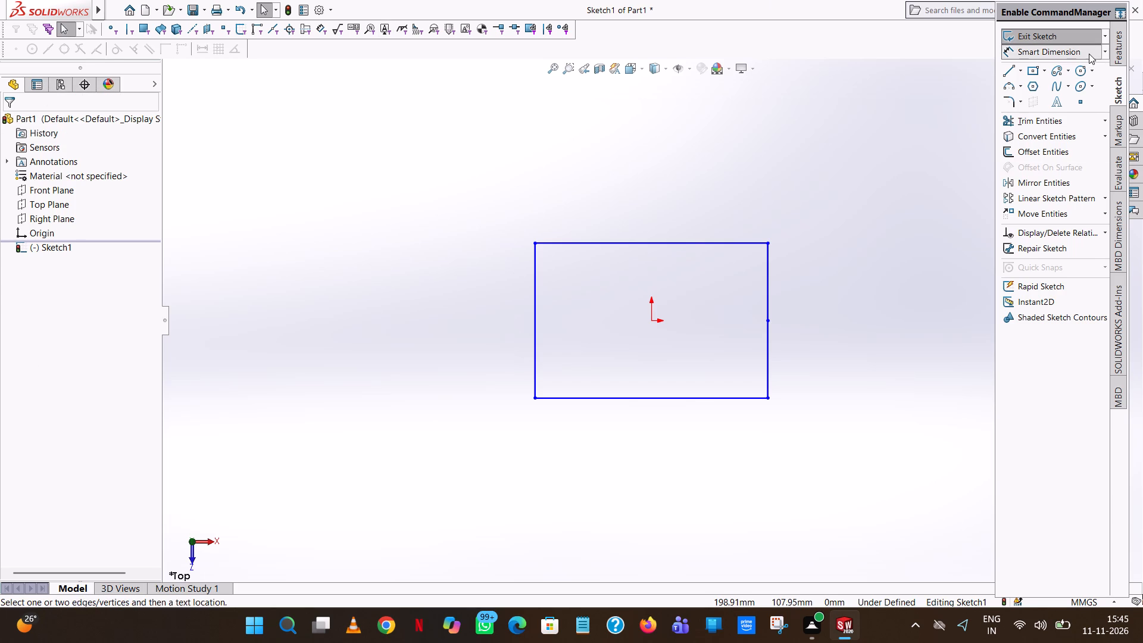
pyautogui.click(699, 243)
pyautogui.click(702, 163)
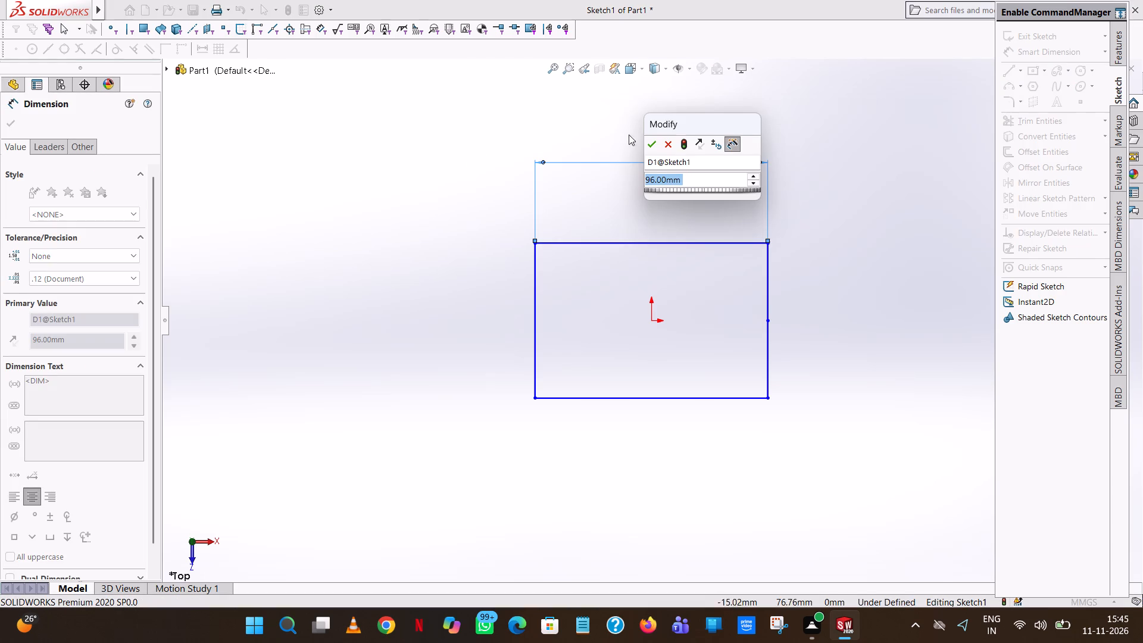
pyautogui.click(652, 151)
pyautogui.click(467, 192)
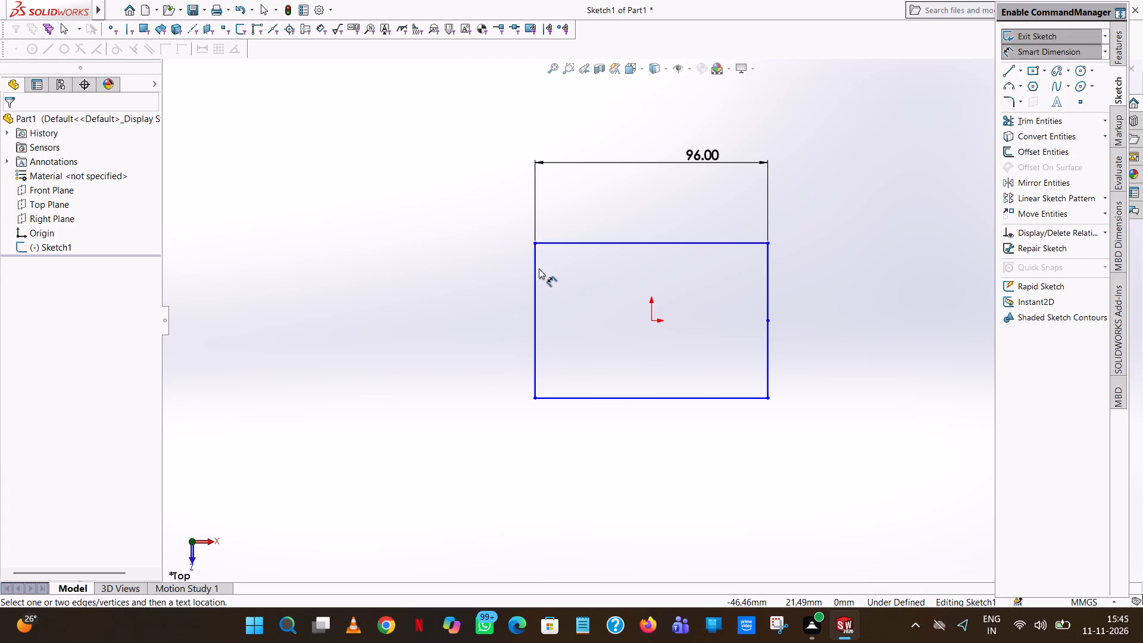
pyautogui.click(531, 269)
pyautogui.click(532, 269)
pyautogui.click(494, 258)
pyautogui.click(536, 314)
pyautogui.click(427, 321)
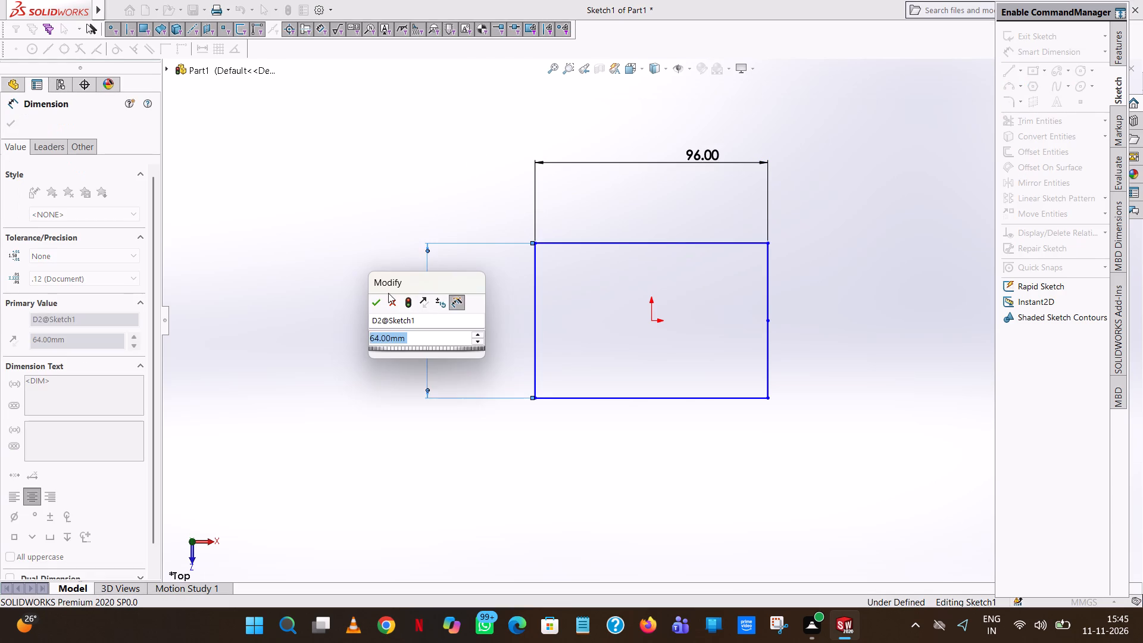
pyautogui.click(375, 301)
pyautogui.click(402, 180)
# Locate the rectangle from the origin with dimensions of 48 mm to its vertical side and 32 mm to its upper edge.
pyautogui.click(537, 338)
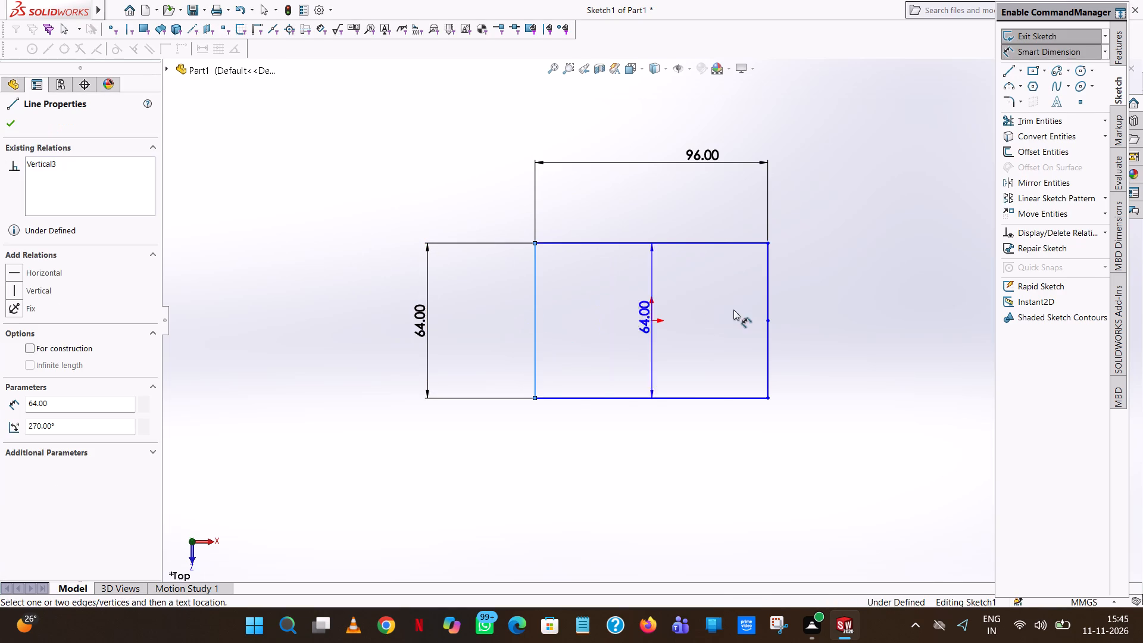
pyautogui.click(650, 321)
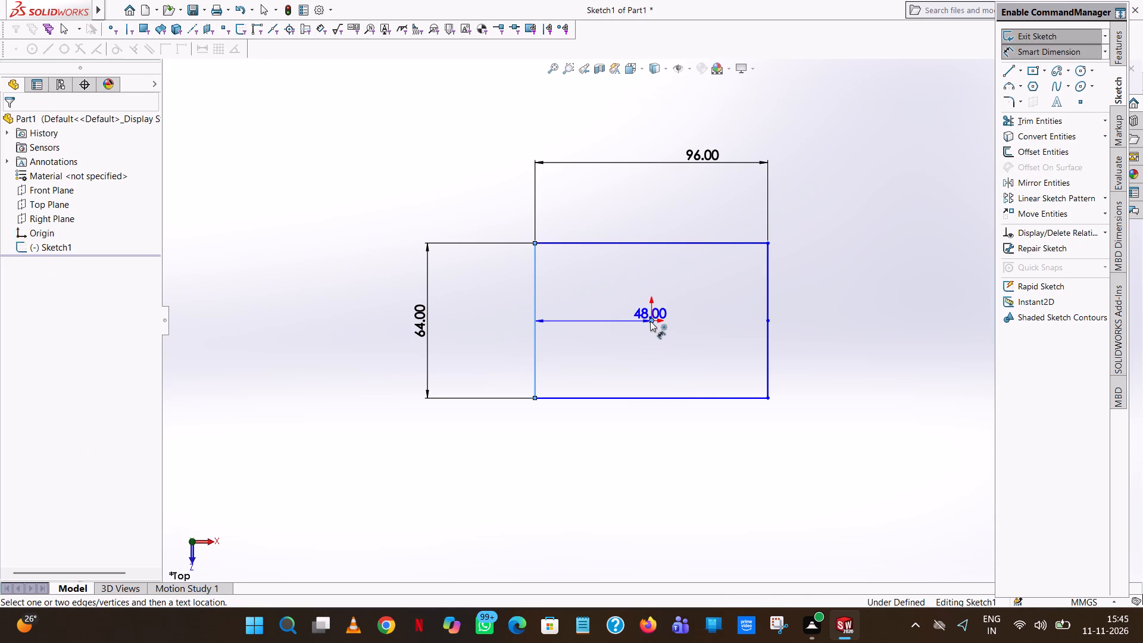
pyautogui.click(600, 486)
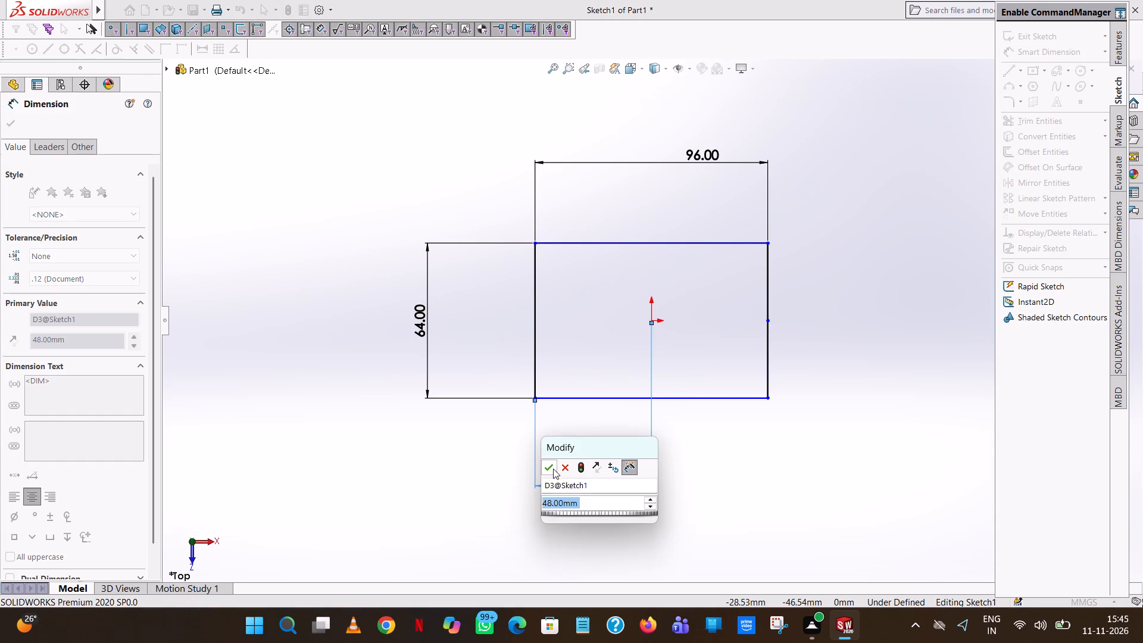
pyautogui.click(553, 468)
pyautogui.click(644, 246)
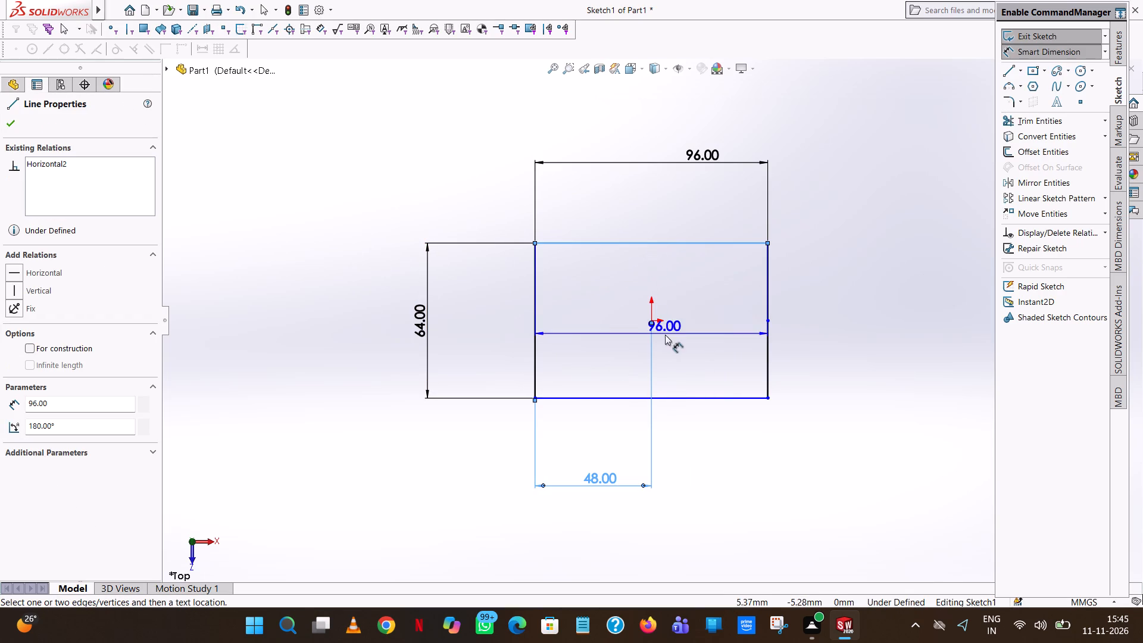
pyautogui.click(651, 322)
pyautogui.click(811, 252)
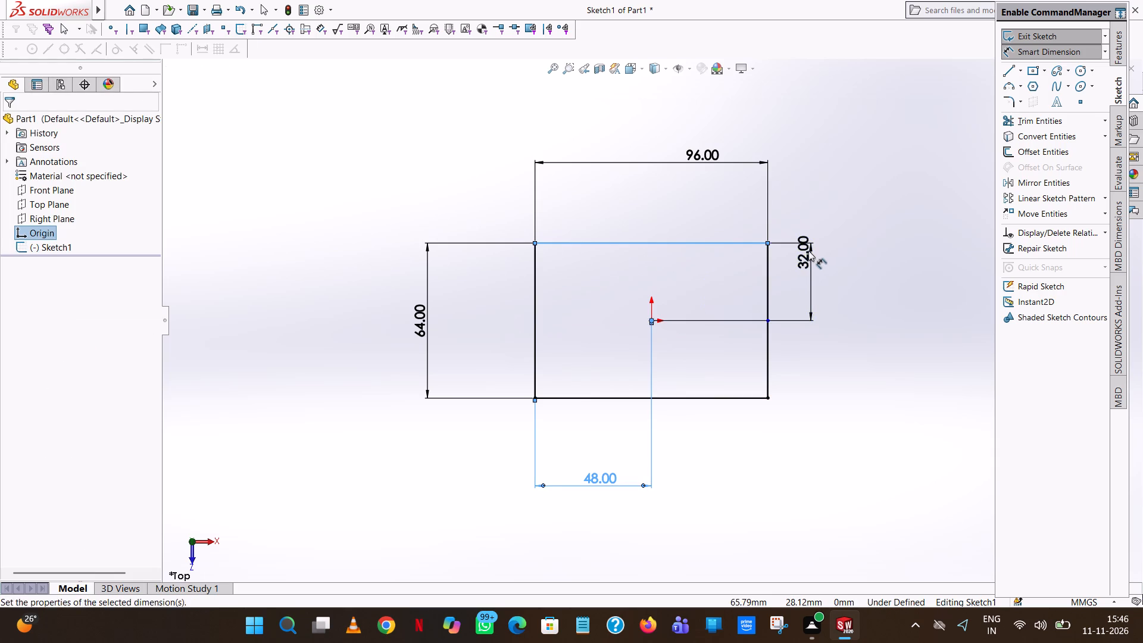
pyautogui.click(754, 229)
pyautogui.click(808, 176)
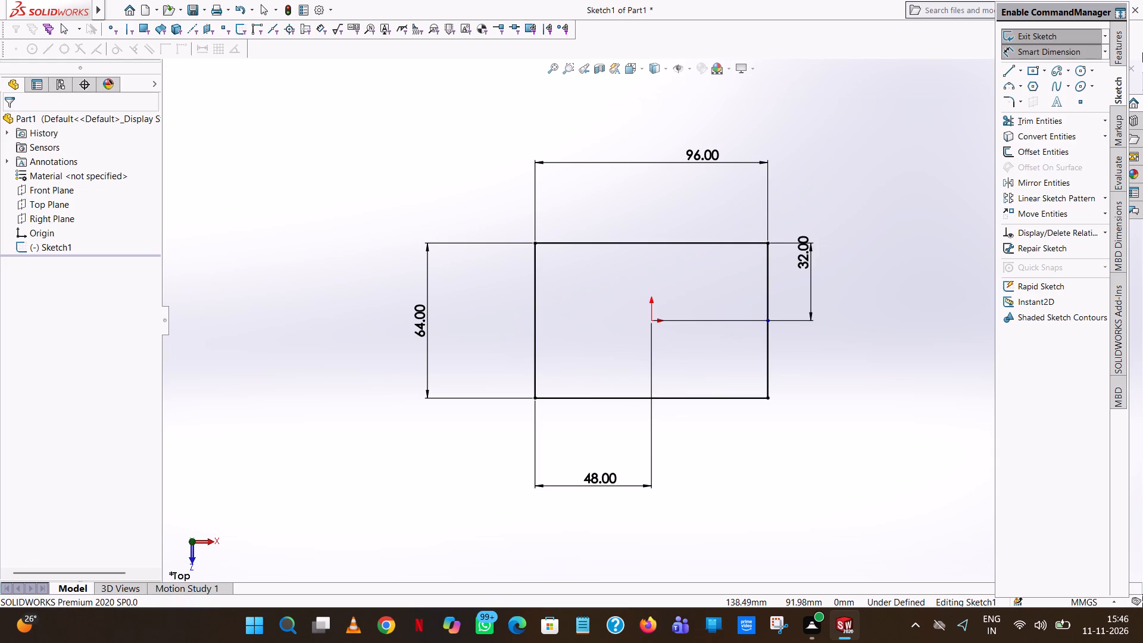
# Extrude the base rectangle 20 mm with a Blind end condition to form the base block.
pyautogui.click(1113, 52)
pyautogui.click(1077, 40)
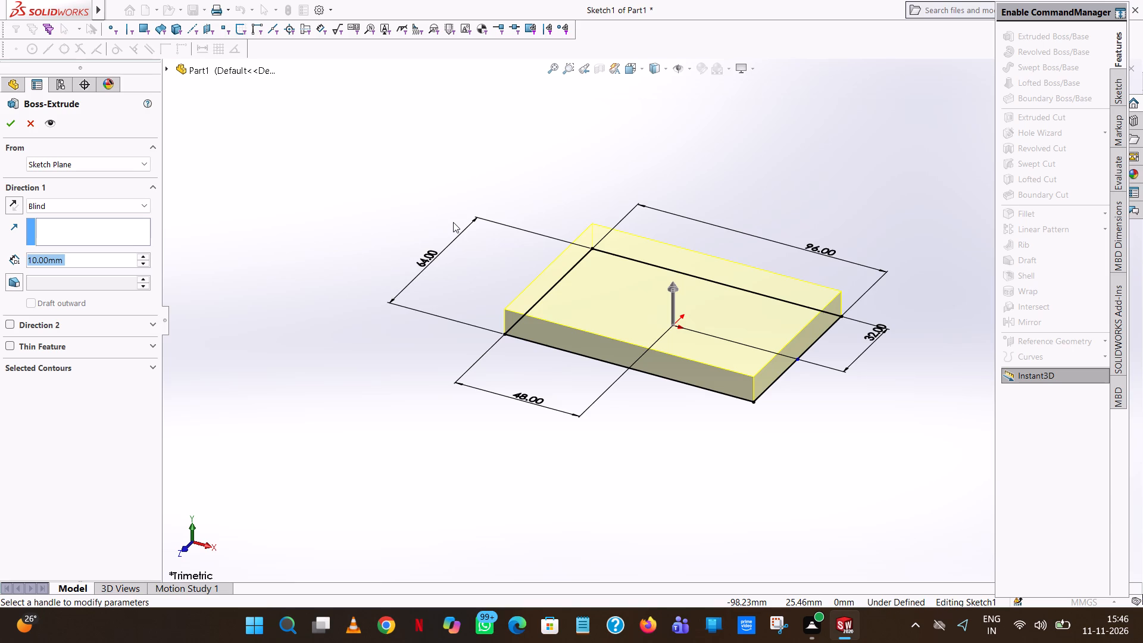
pyautogui.write('20')
pyautogui.press('Return')
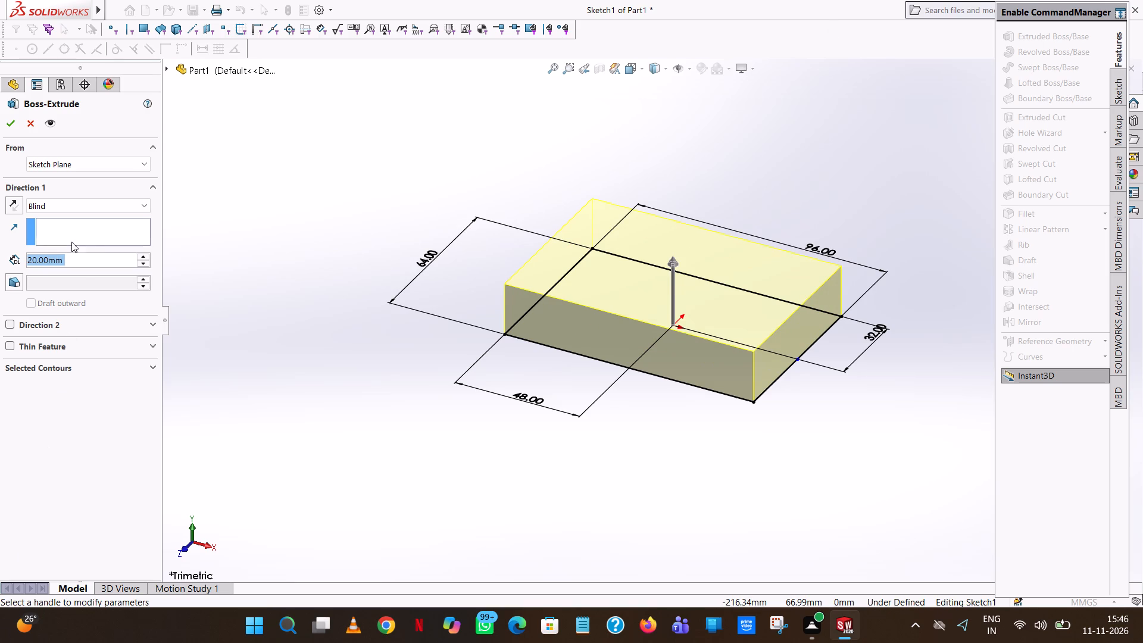
pyautogui.click(4, 124)
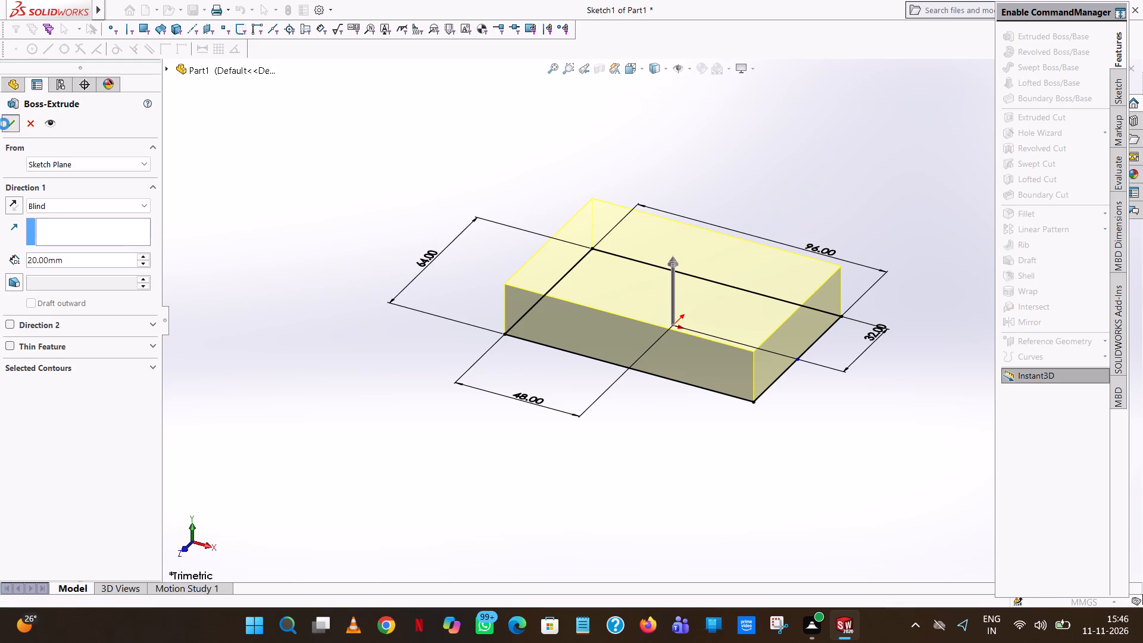
pyautogui.click(651, 155)
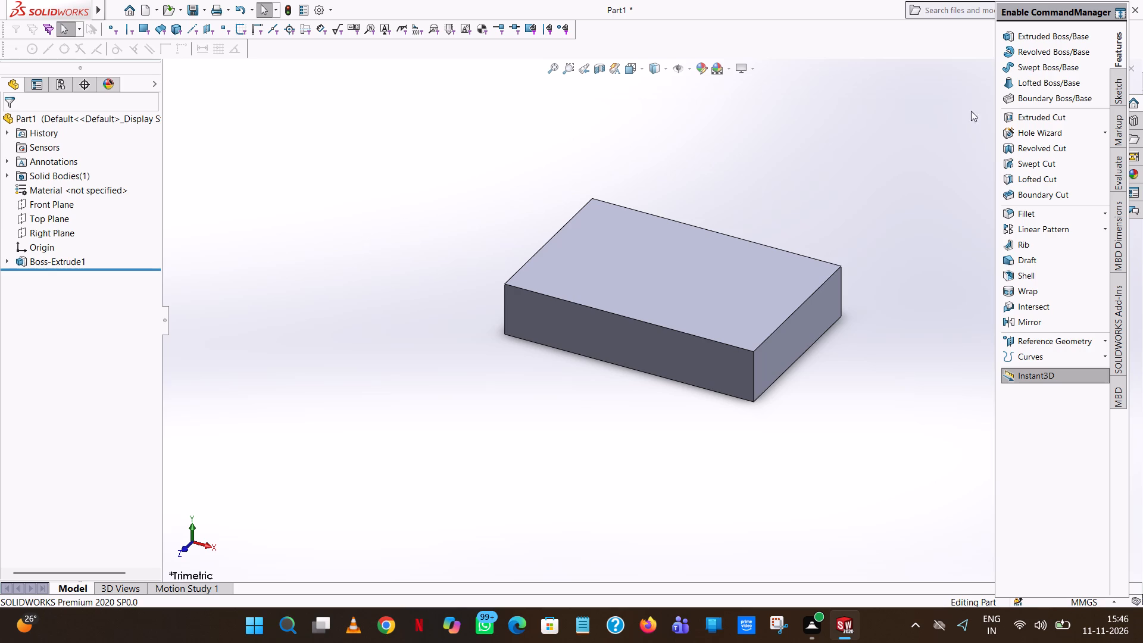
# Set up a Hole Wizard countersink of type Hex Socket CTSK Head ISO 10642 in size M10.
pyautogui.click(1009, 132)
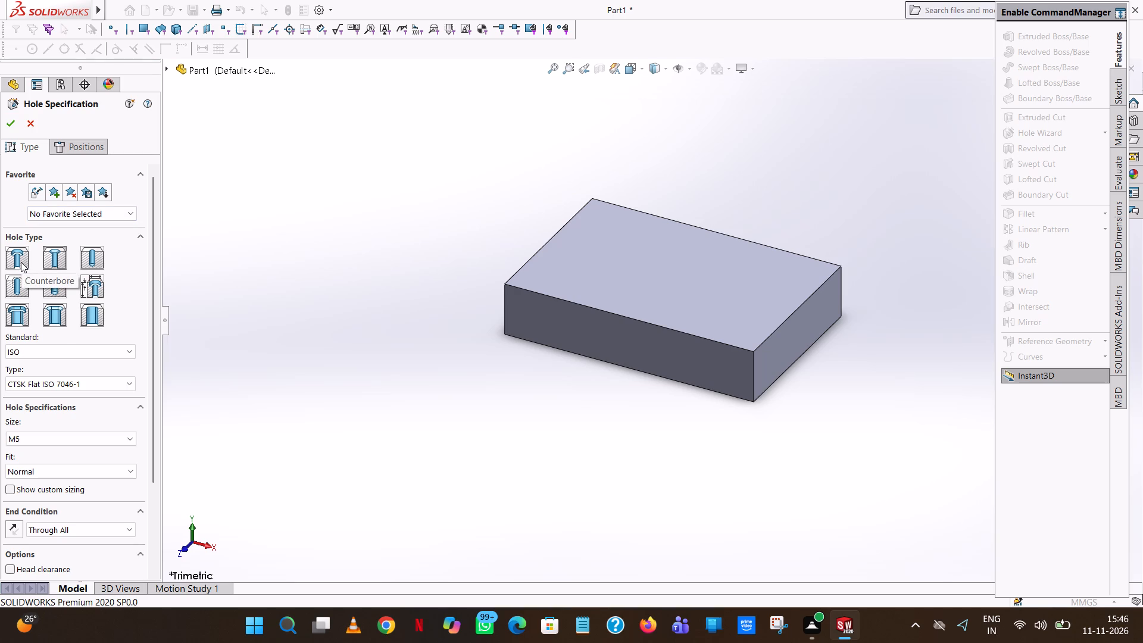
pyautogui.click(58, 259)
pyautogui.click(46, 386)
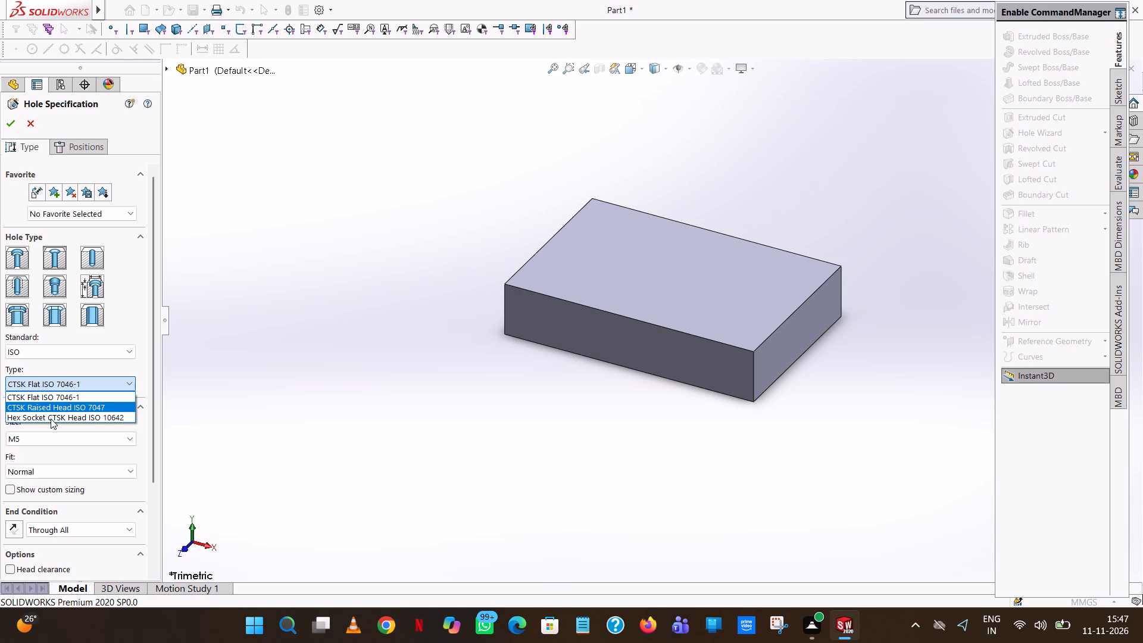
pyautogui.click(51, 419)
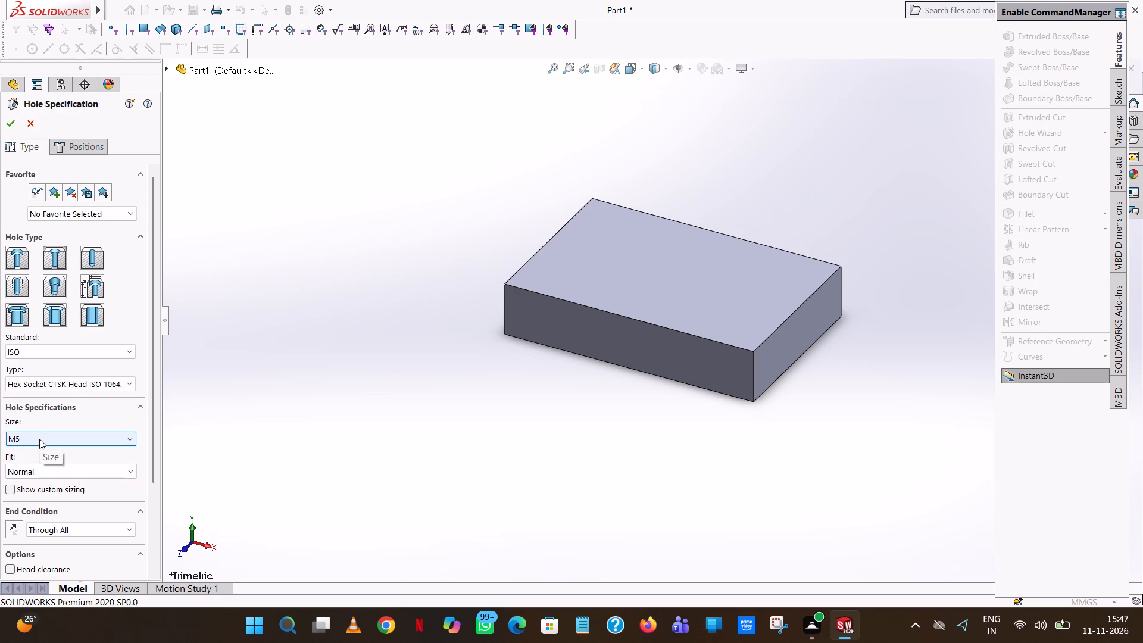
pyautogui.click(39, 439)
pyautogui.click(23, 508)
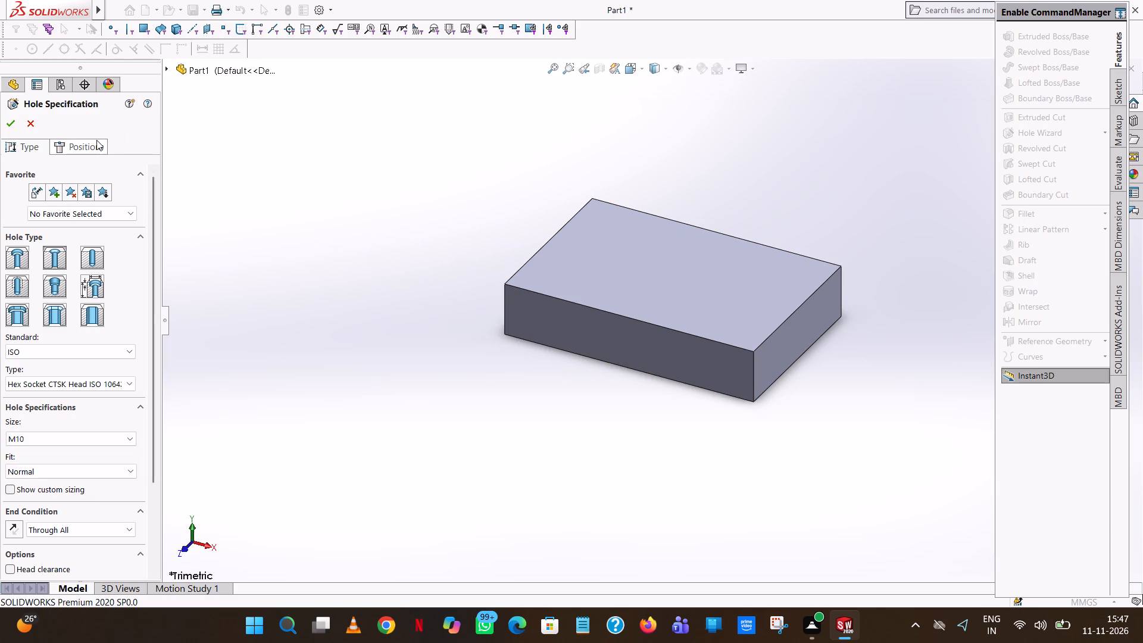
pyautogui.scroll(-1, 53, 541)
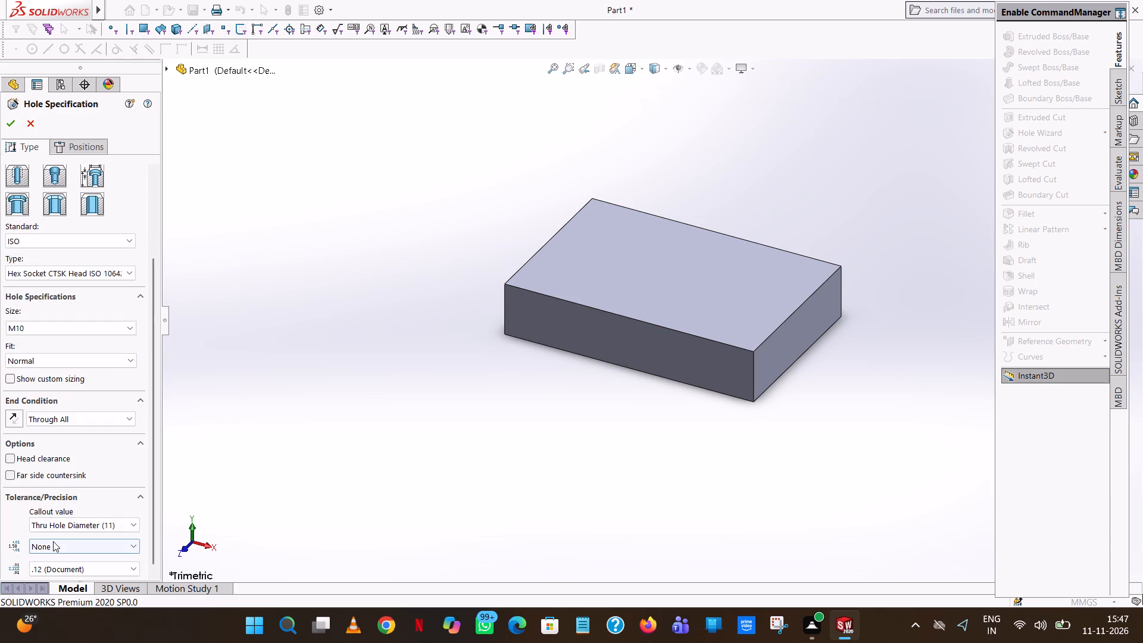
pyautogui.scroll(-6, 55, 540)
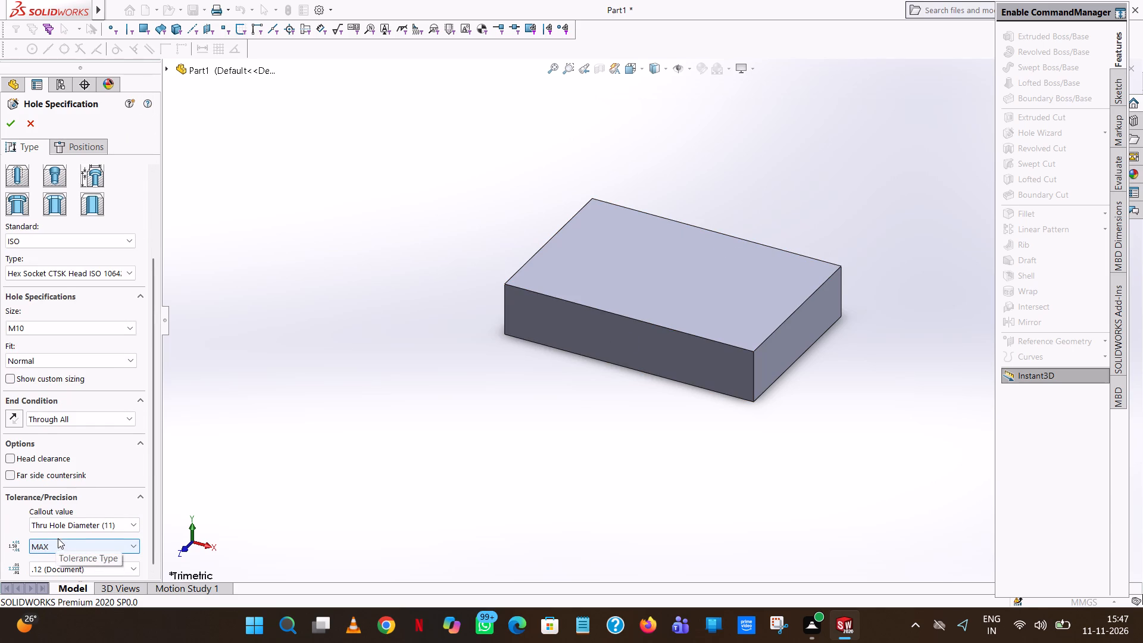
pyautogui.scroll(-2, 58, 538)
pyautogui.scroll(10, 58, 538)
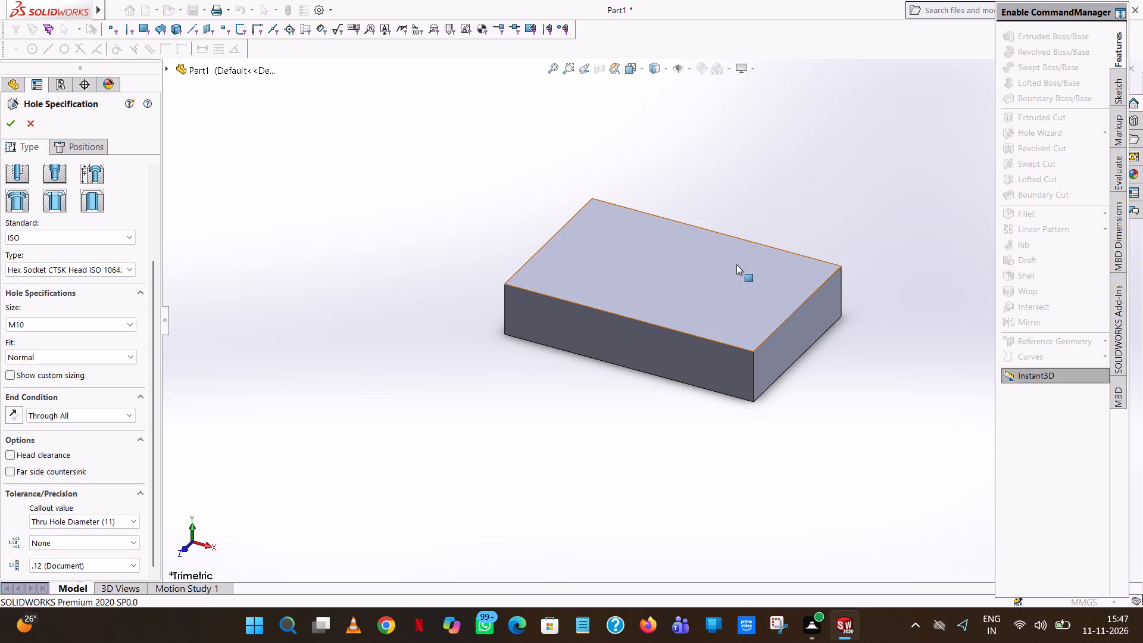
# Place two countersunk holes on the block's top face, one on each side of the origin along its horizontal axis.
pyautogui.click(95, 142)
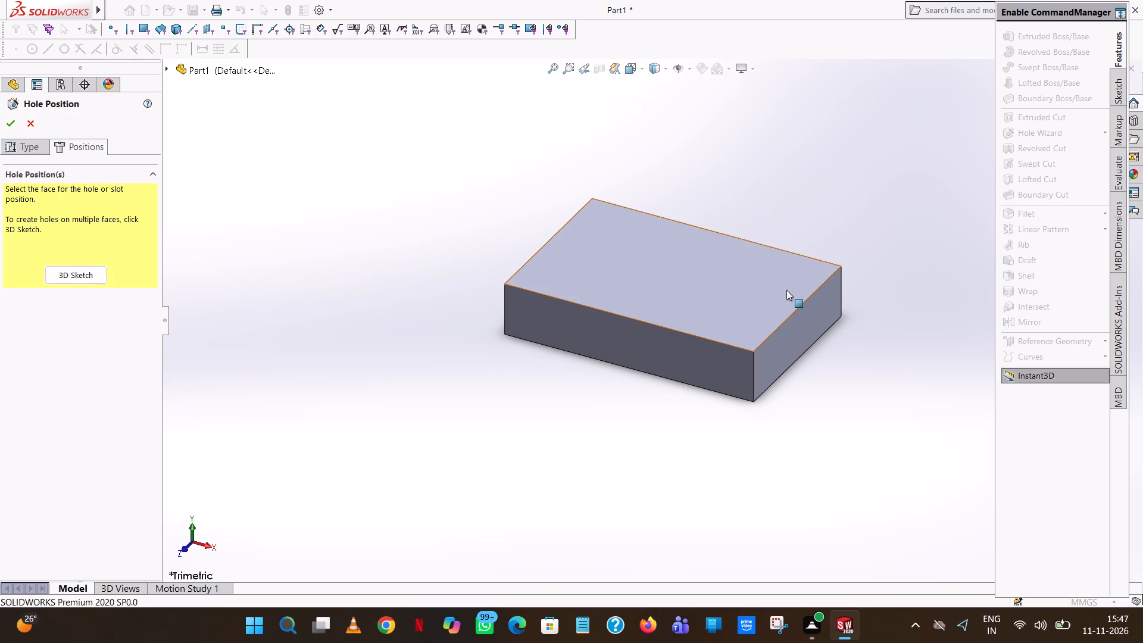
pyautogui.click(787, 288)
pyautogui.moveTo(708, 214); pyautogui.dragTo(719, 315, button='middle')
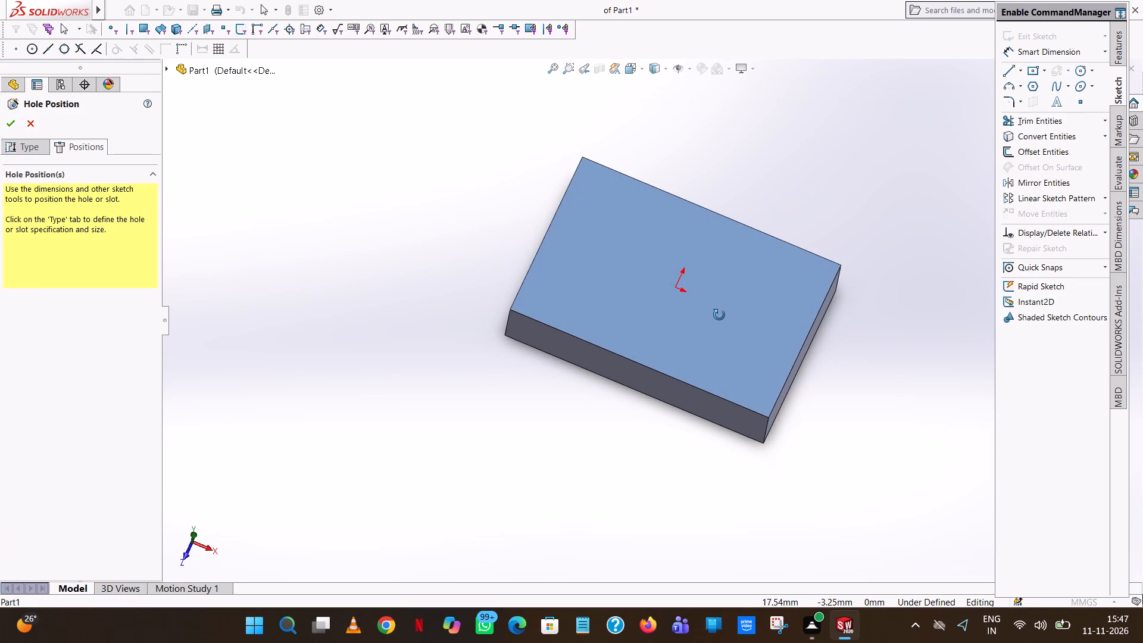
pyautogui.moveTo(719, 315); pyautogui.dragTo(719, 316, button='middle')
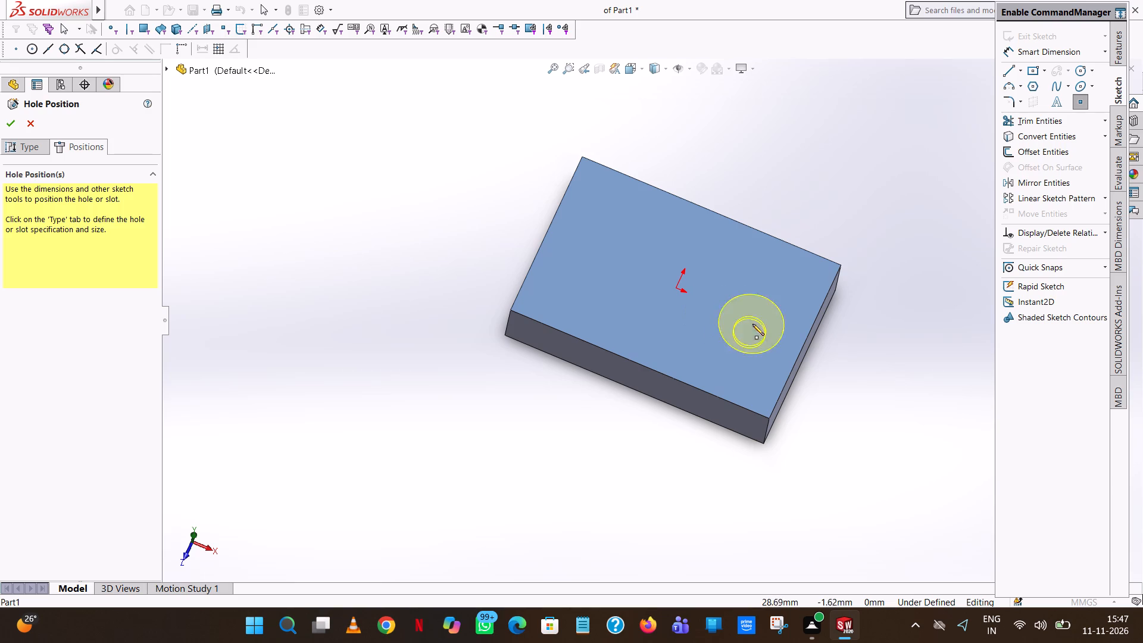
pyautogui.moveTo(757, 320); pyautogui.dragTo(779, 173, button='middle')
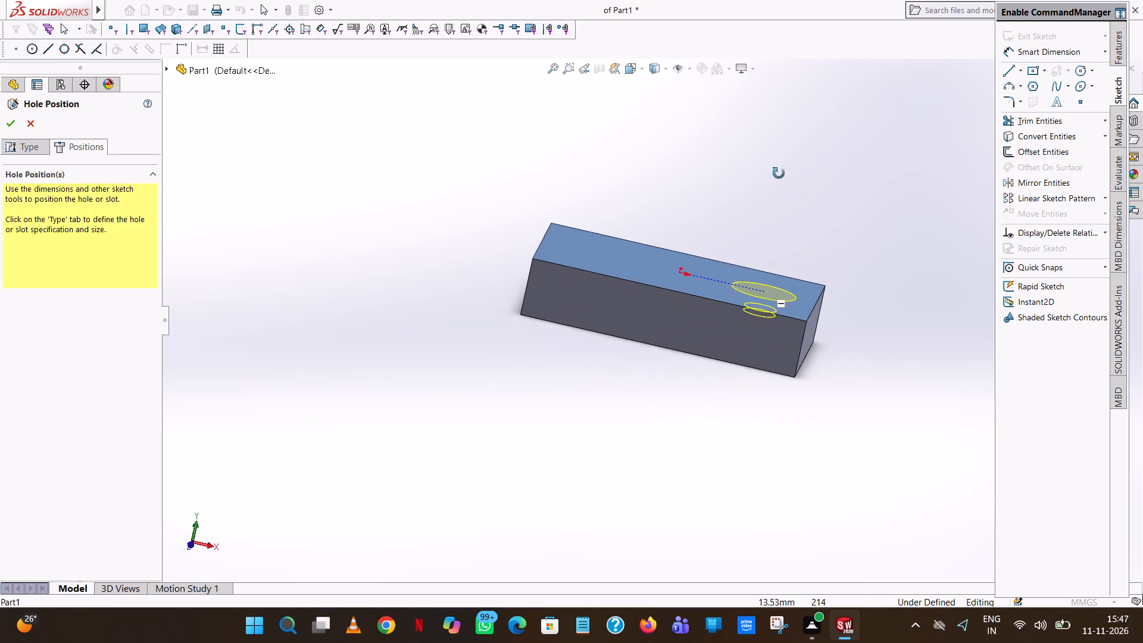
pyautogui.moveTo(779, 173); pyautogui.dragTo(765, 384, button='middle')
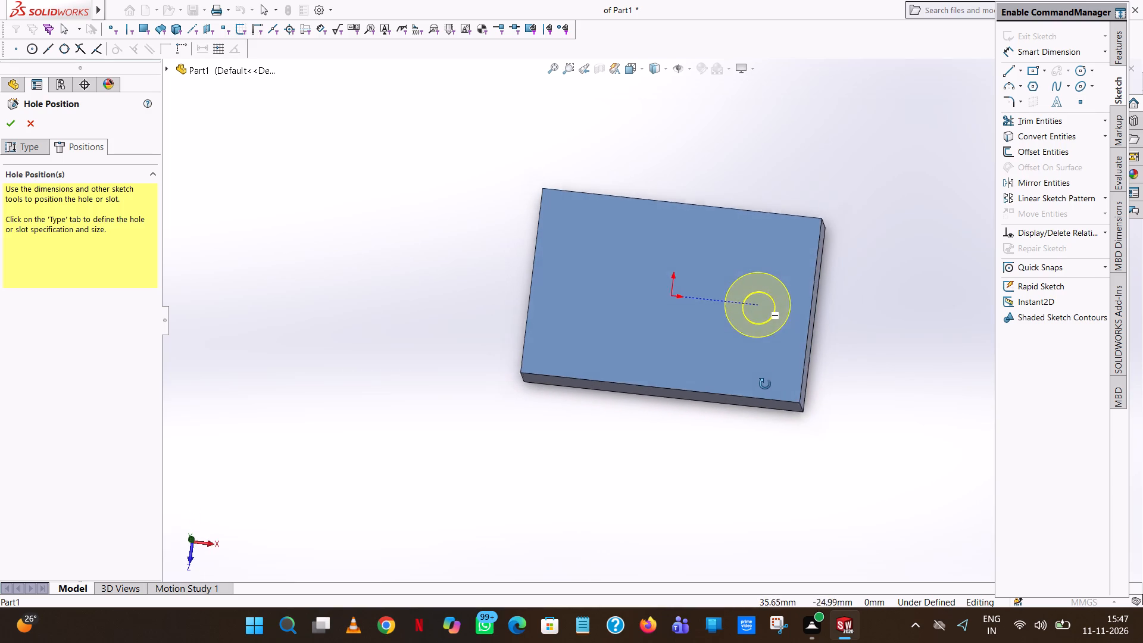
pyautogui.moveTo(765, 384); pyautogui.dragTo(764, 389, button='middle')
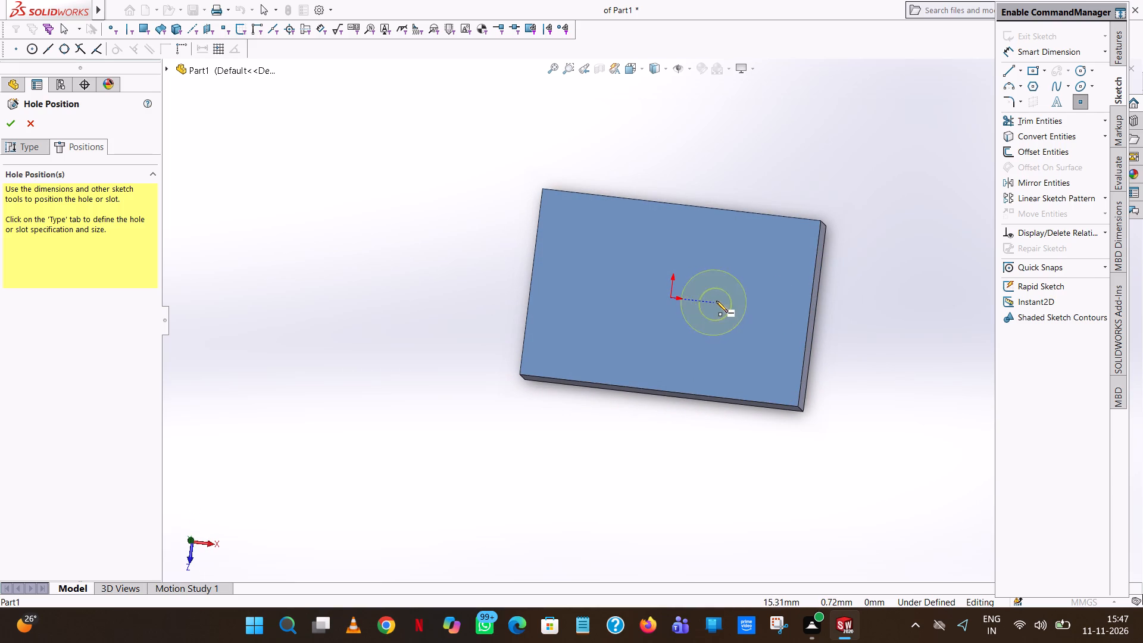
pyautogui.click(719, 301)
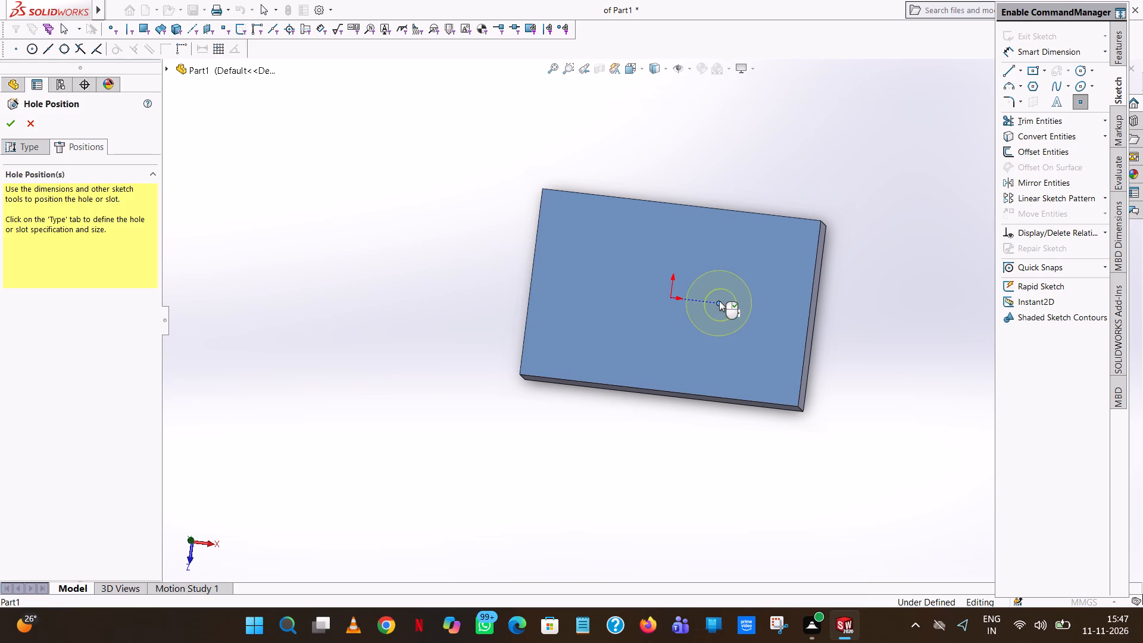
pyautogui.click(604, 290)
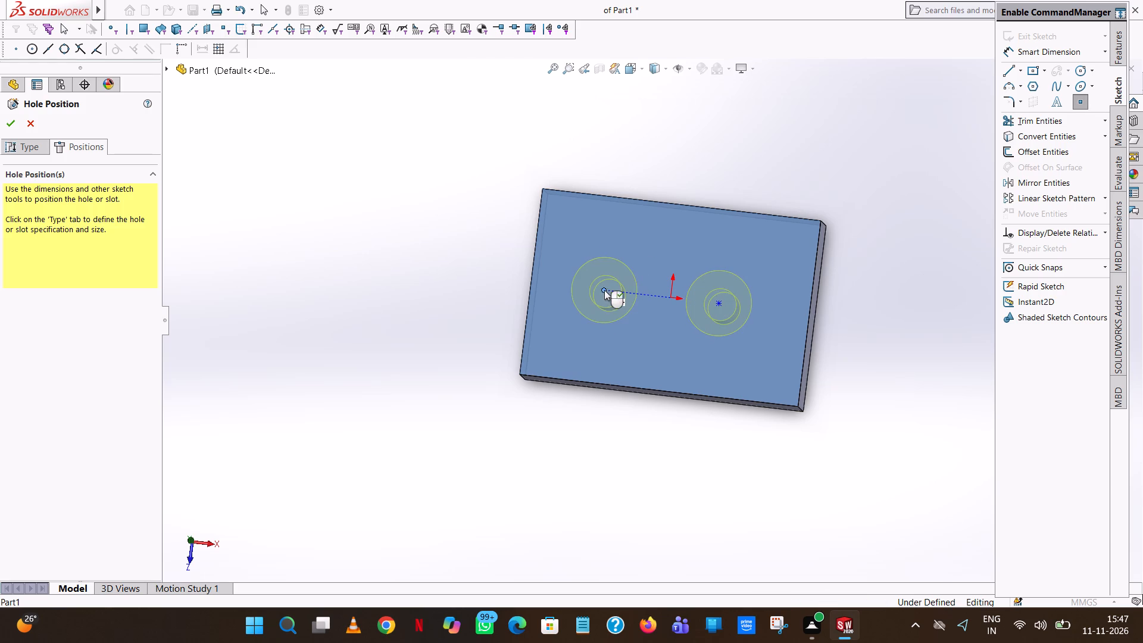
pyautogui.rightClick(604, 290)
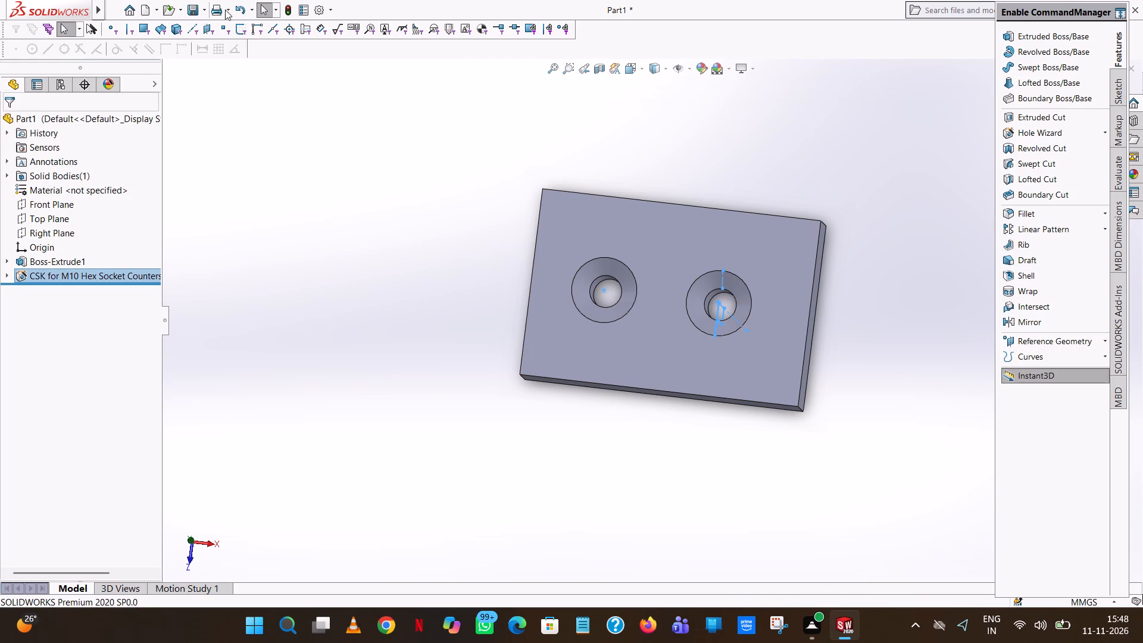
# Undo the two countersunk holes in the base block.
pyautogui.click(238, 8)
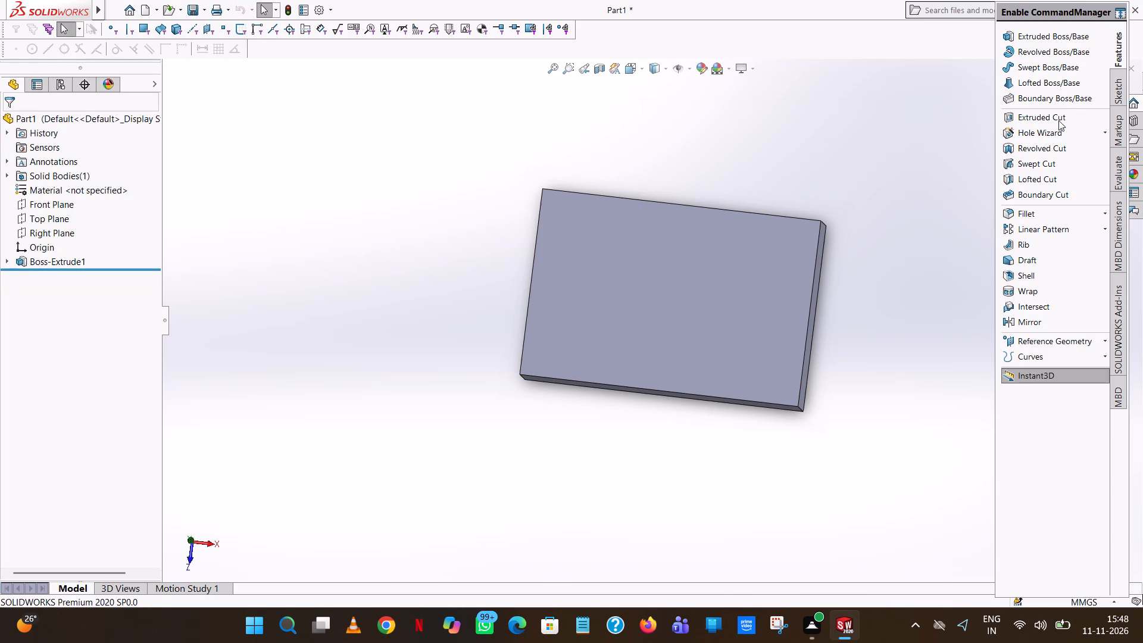
# Start a new Hole Wizard hole as an ISO counterbore and look through its available screw types.
pyautogui.click(1048, 139)
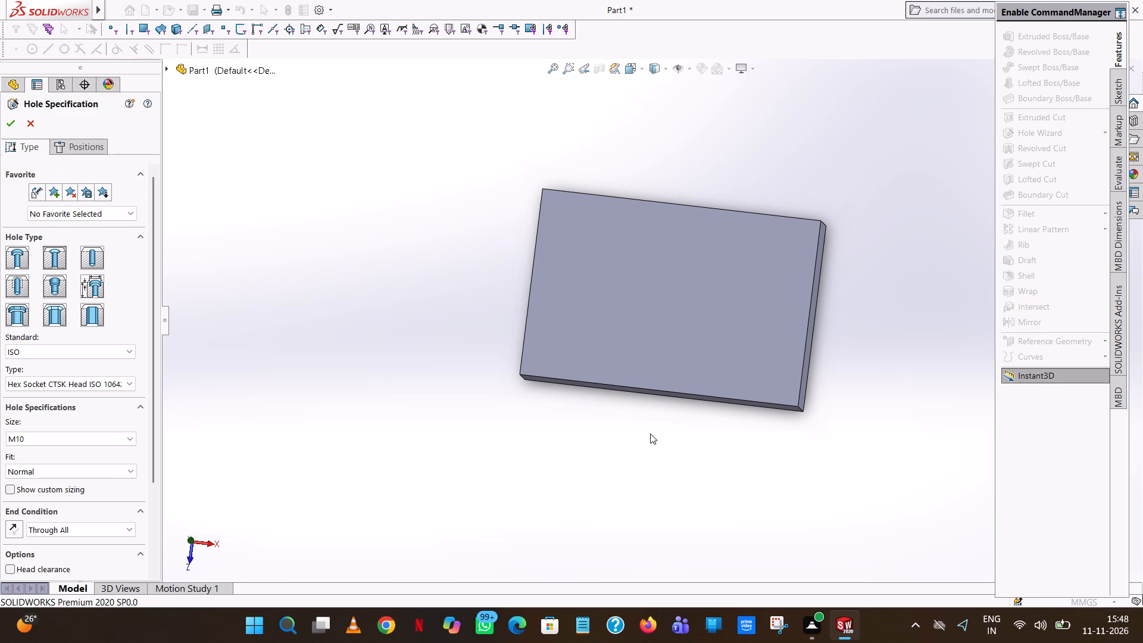
pyautogui.click(52, 259)
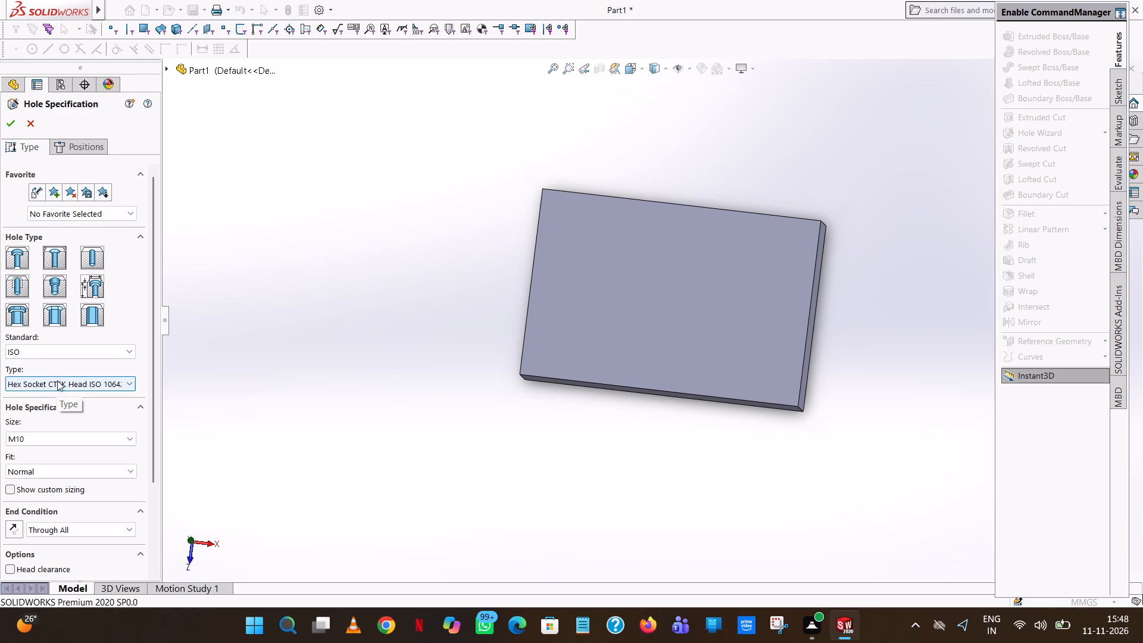
pyautogui.click(18, 250)
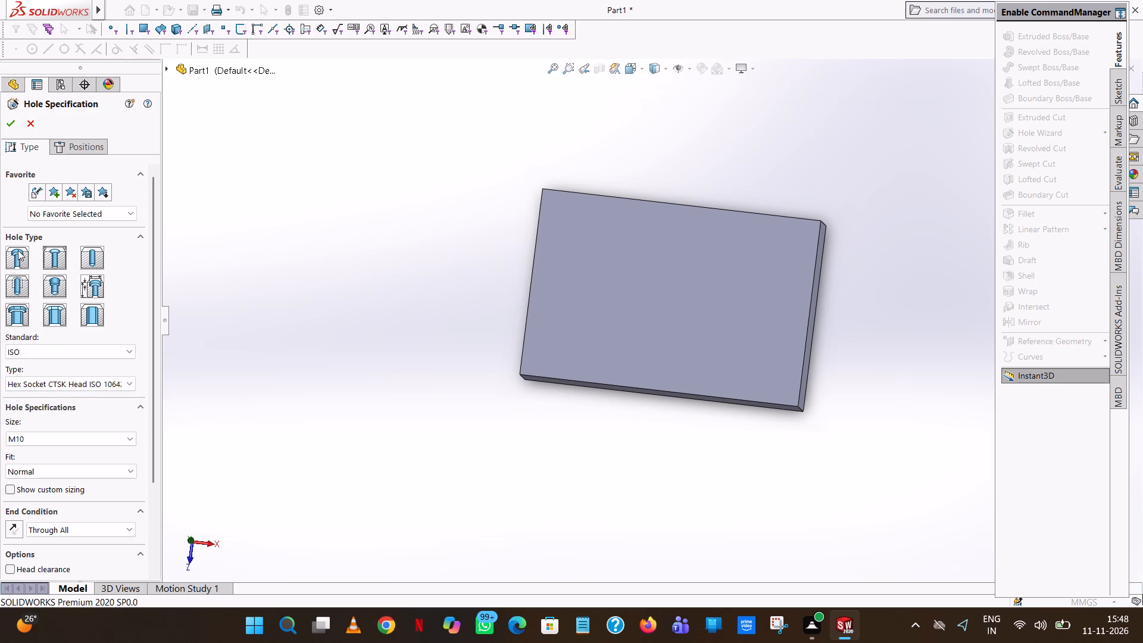
pyautogui.click(76, 378)
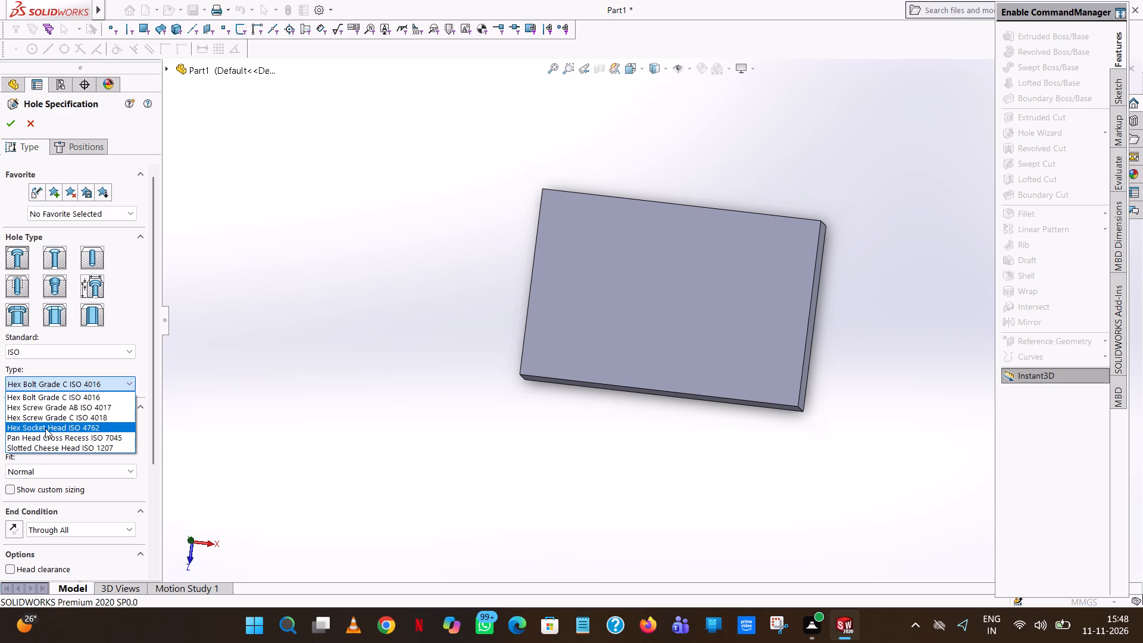
pyautogui.scroll(-3, 46, 428)
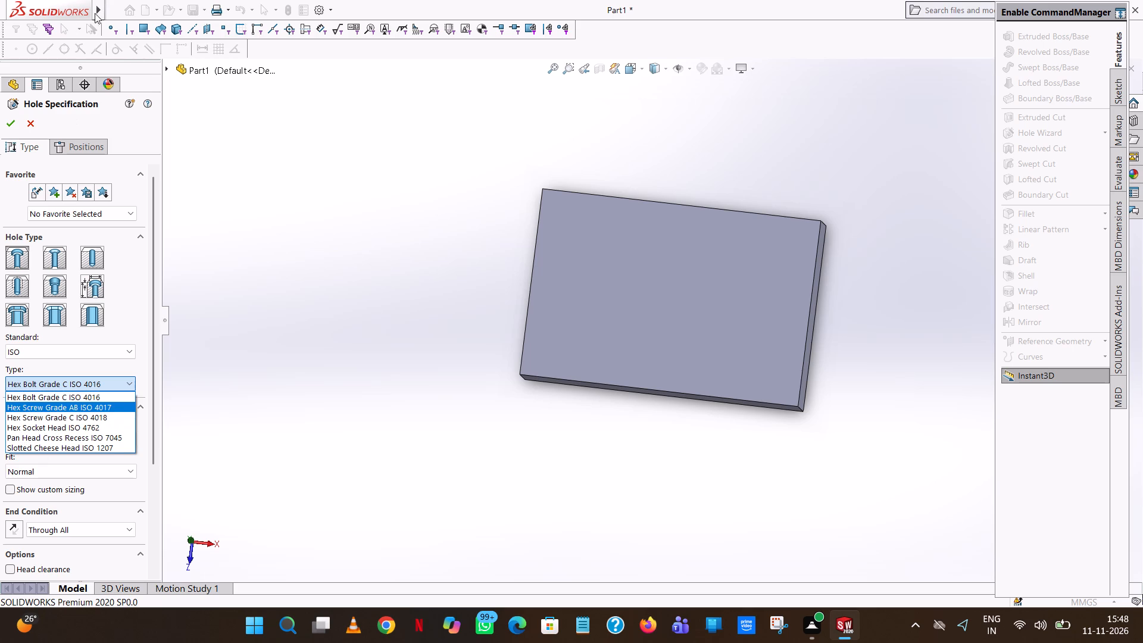
pyautogui.scroll(-6, 37, 452)
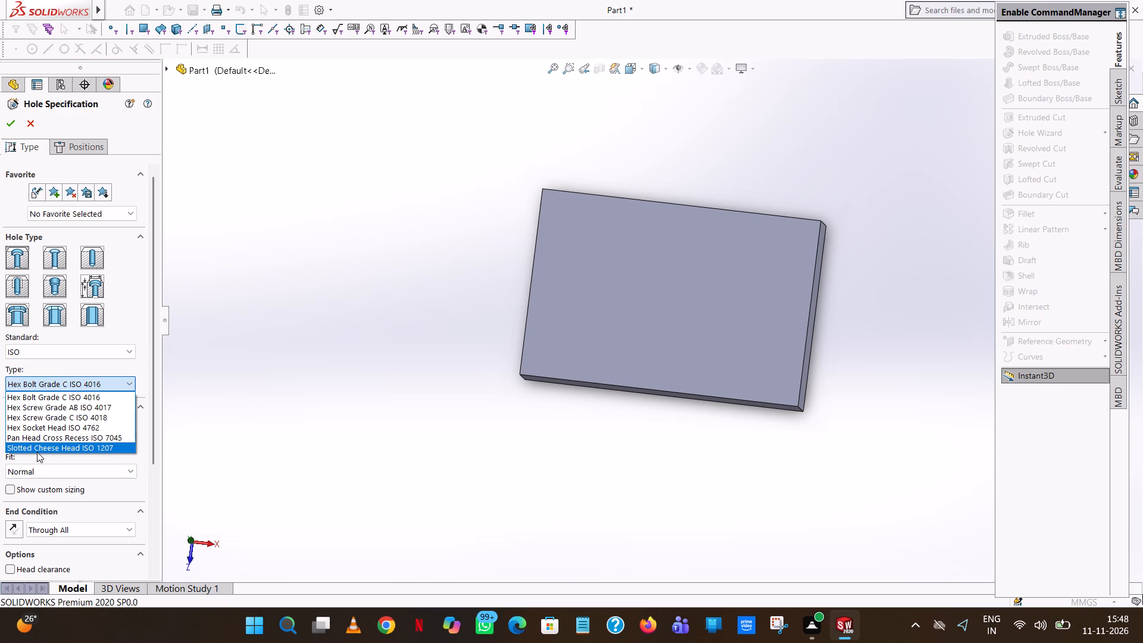
pyautogui.scroll(-4, 37, 452)
pyautogui.scroll(10, 52, 432)
pyautogui.scroll(-11, 52, 430)
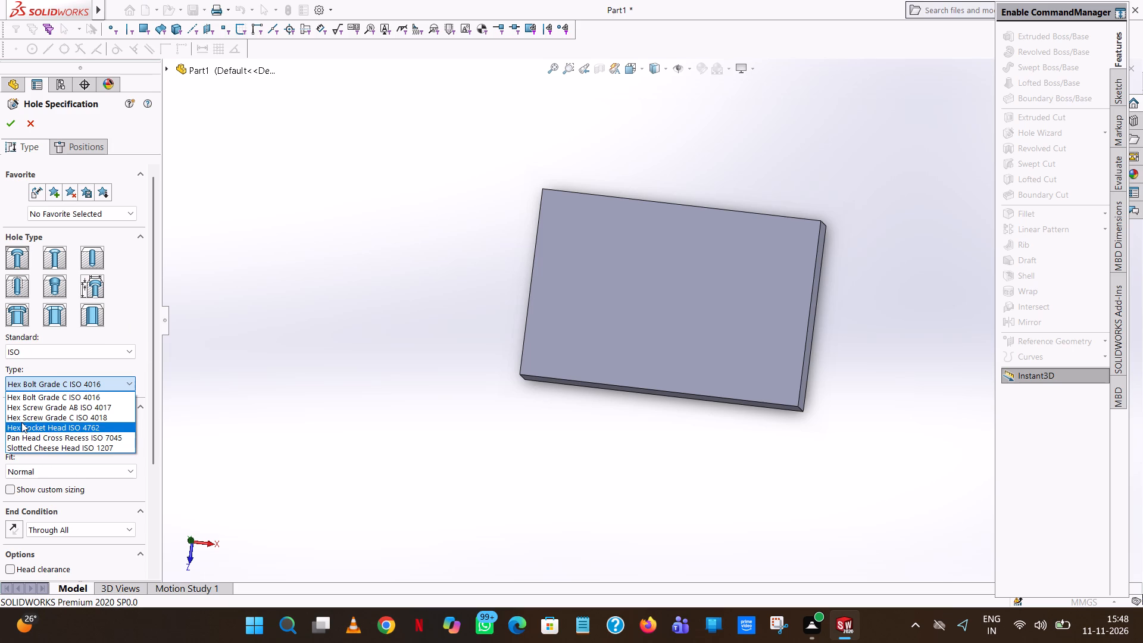
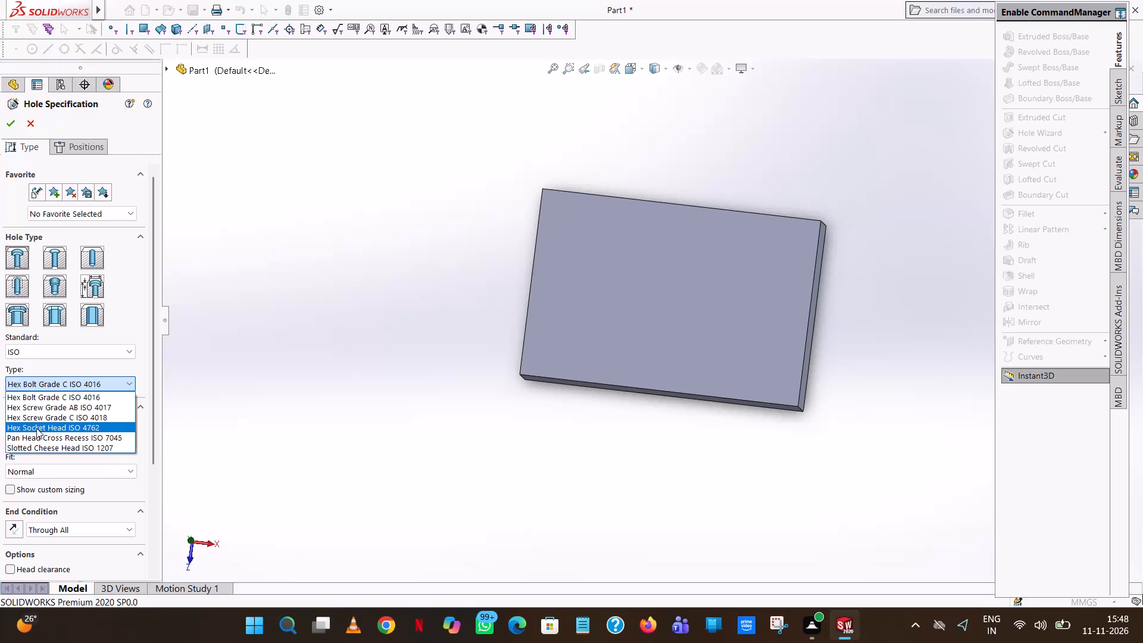
# Set the counterbore's screw type to Hex Socket Head ISO 4762 and review the remaining hole settings.
pyautogui.click(67, 427)
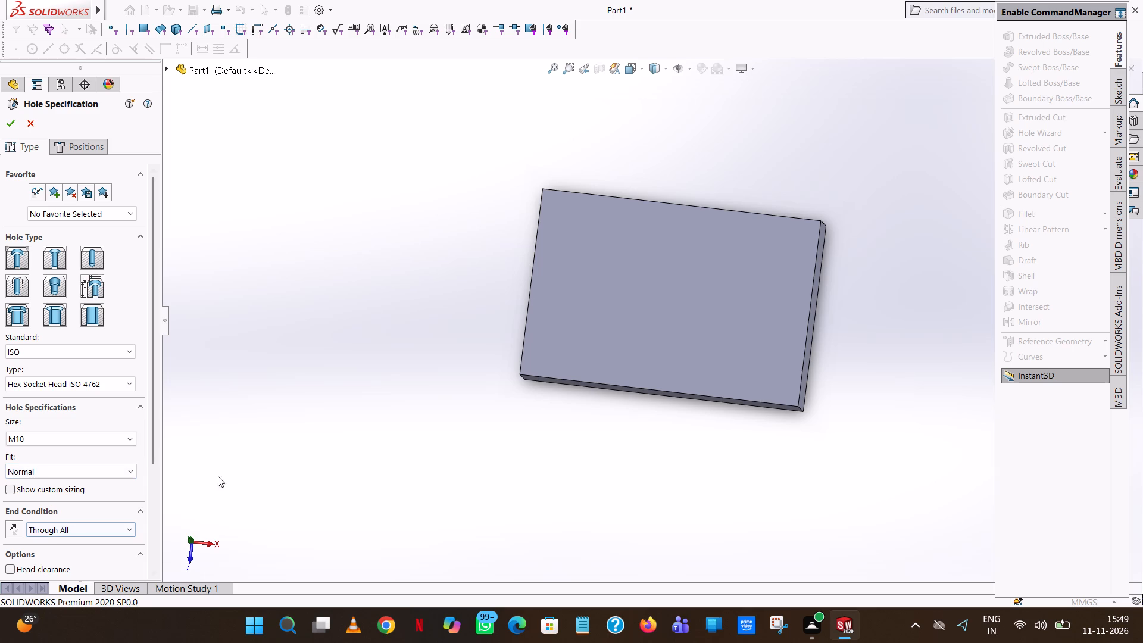
pyautogui.moveTo(154, 351); pyautogui.dragTo(174, 457)
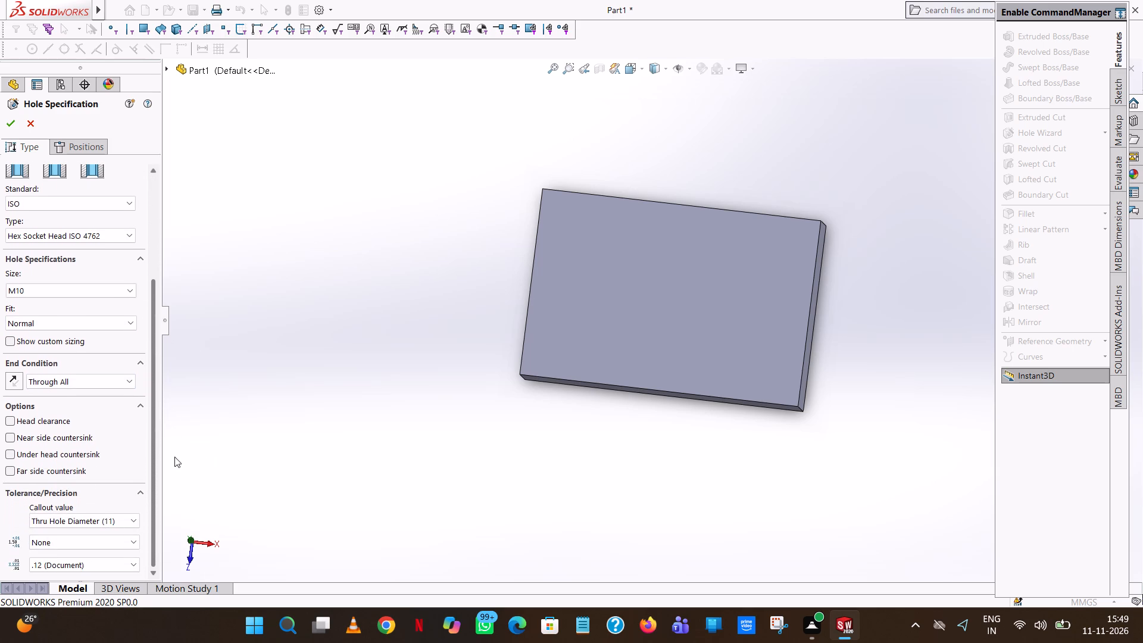
pyautogui.moveTo(174, 457); pyautogui.dragTo(172, 419)
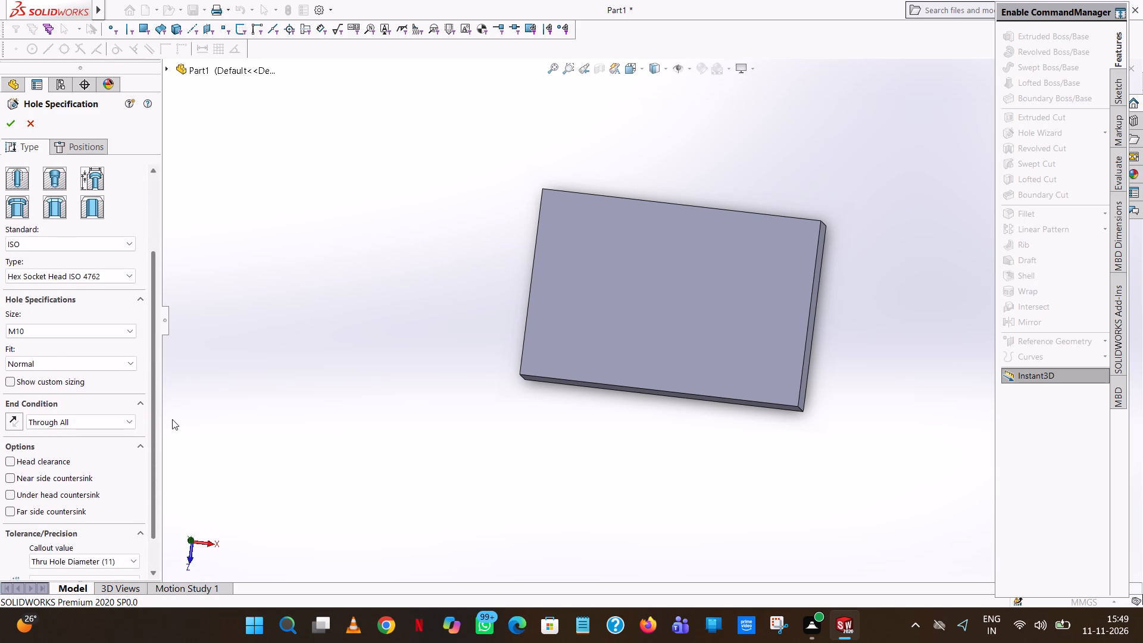
pyautogui.moveTo(172, 419); pyautogui.dragTo(181, 328)
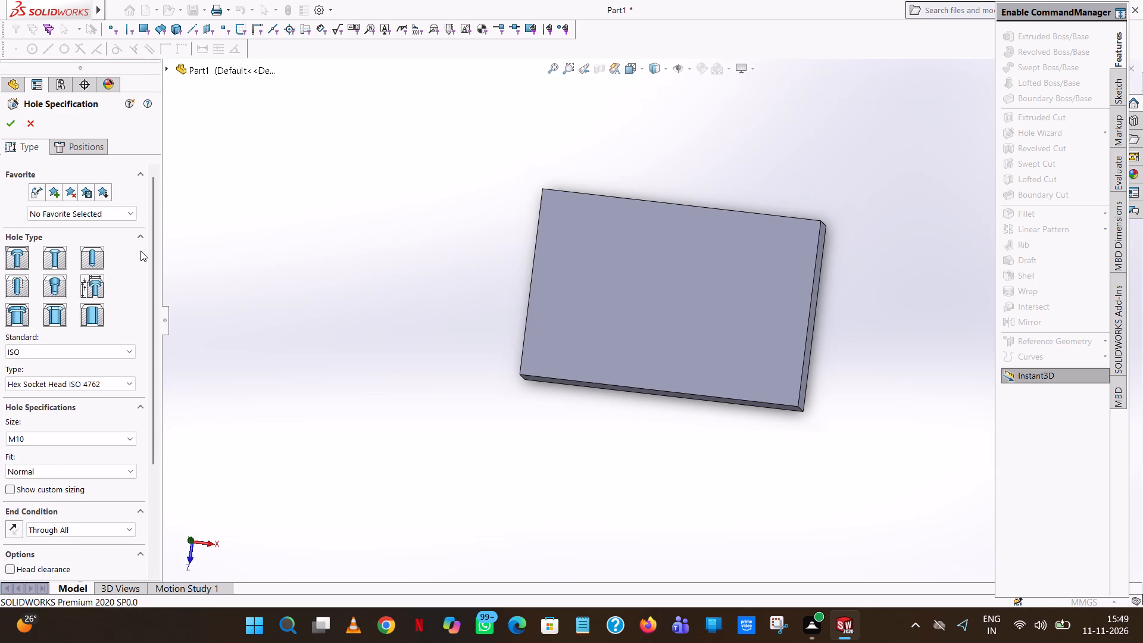
# Place two counterbore holes on the block's top face along the origin's horizontal axis, about 13 mm and 15 mm to either side.
pyautogui.click(90, 149)
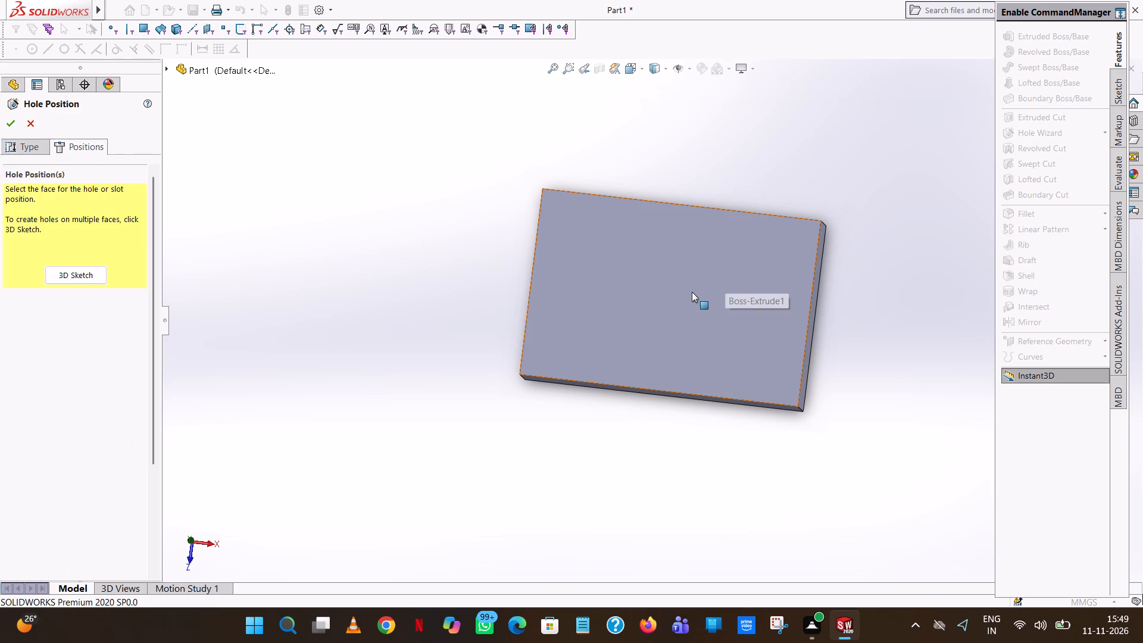
pyautogui.click(688, 294)
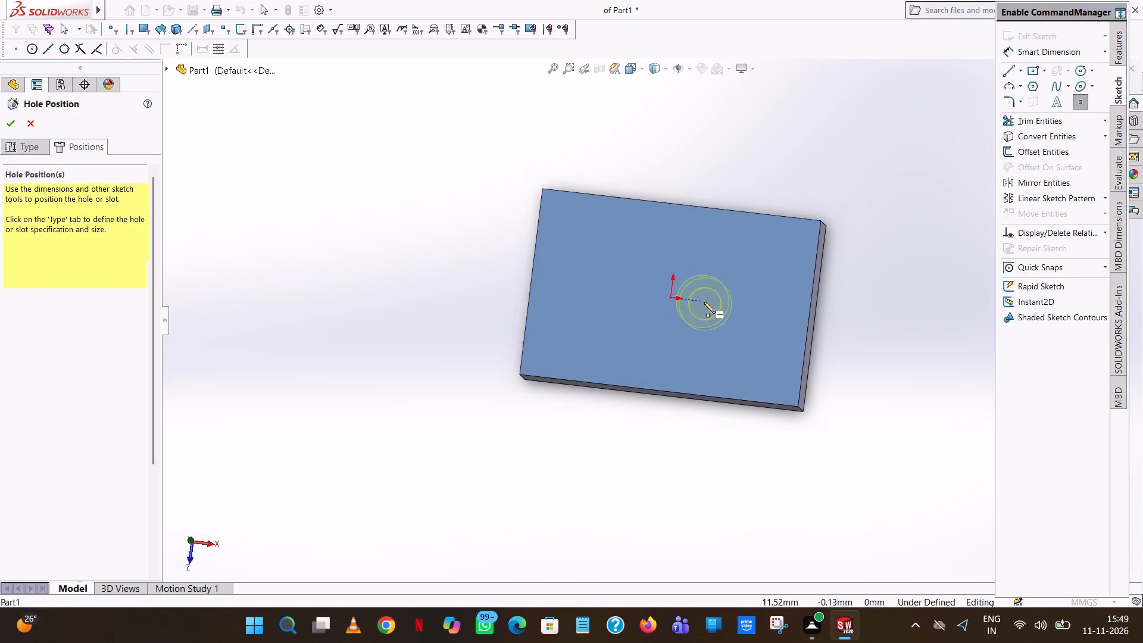
pyautogui.click(707, 302)
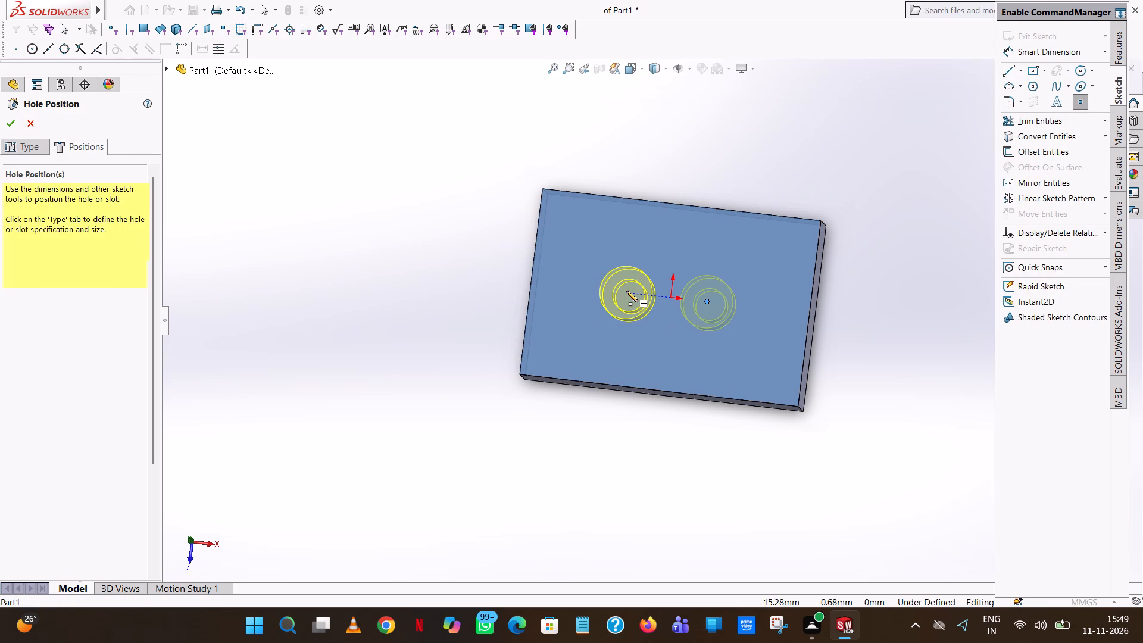
pyautogui.click(626, 291)
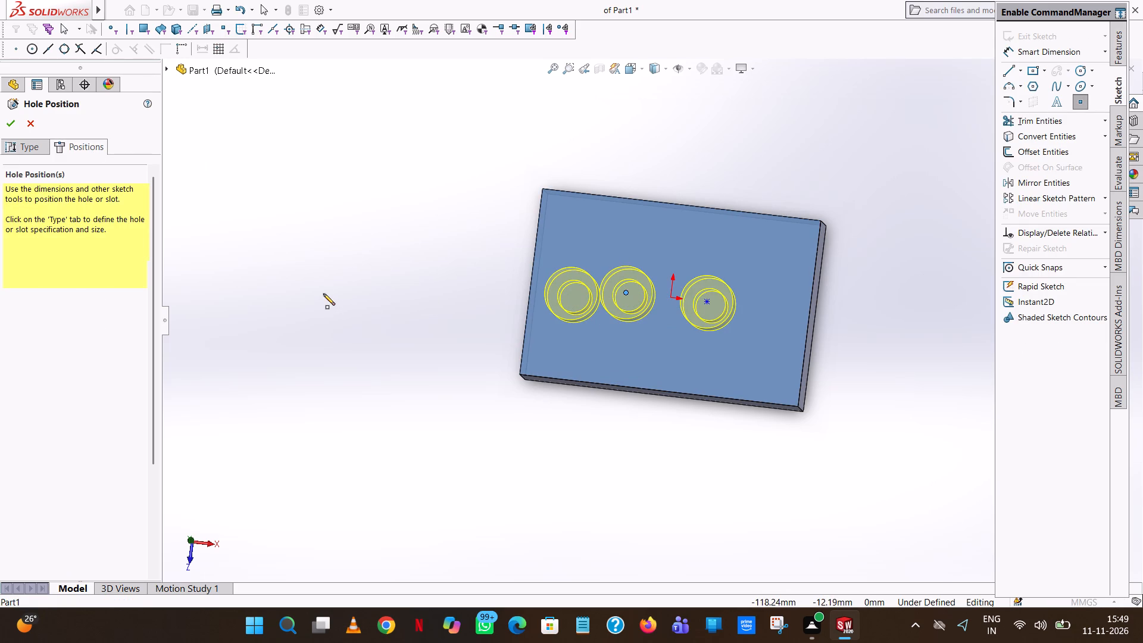
pyautogui.press('Escape')
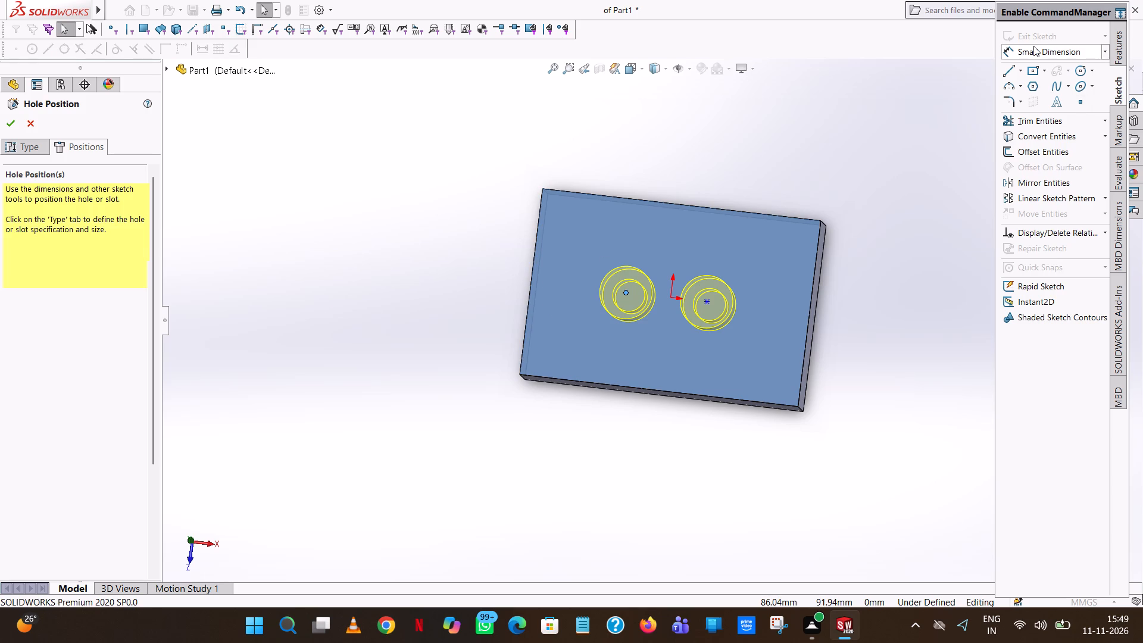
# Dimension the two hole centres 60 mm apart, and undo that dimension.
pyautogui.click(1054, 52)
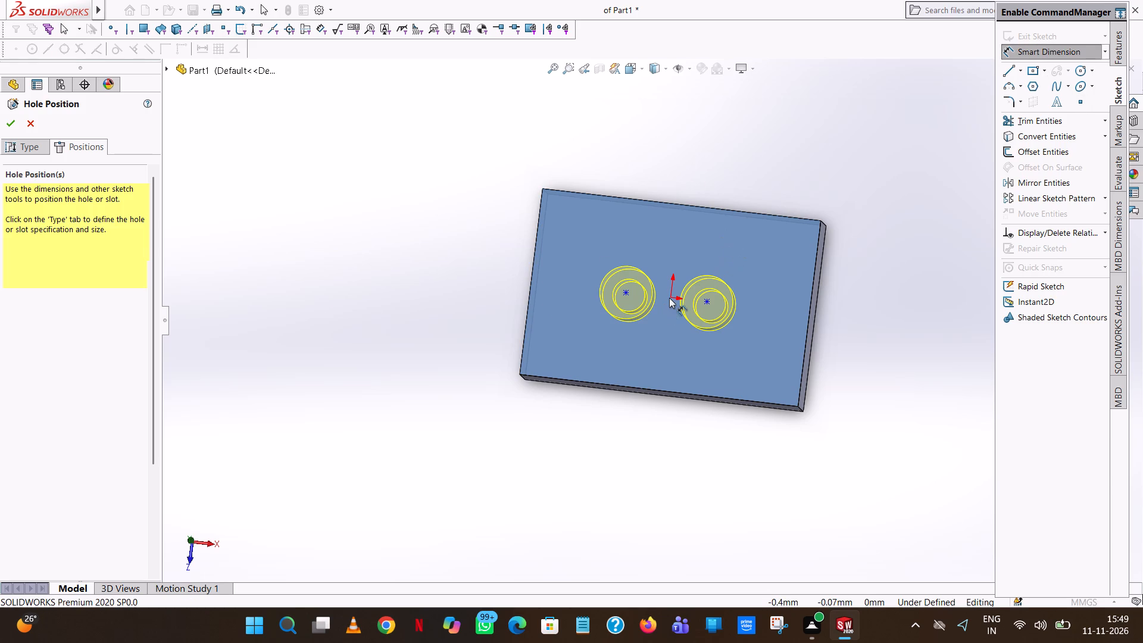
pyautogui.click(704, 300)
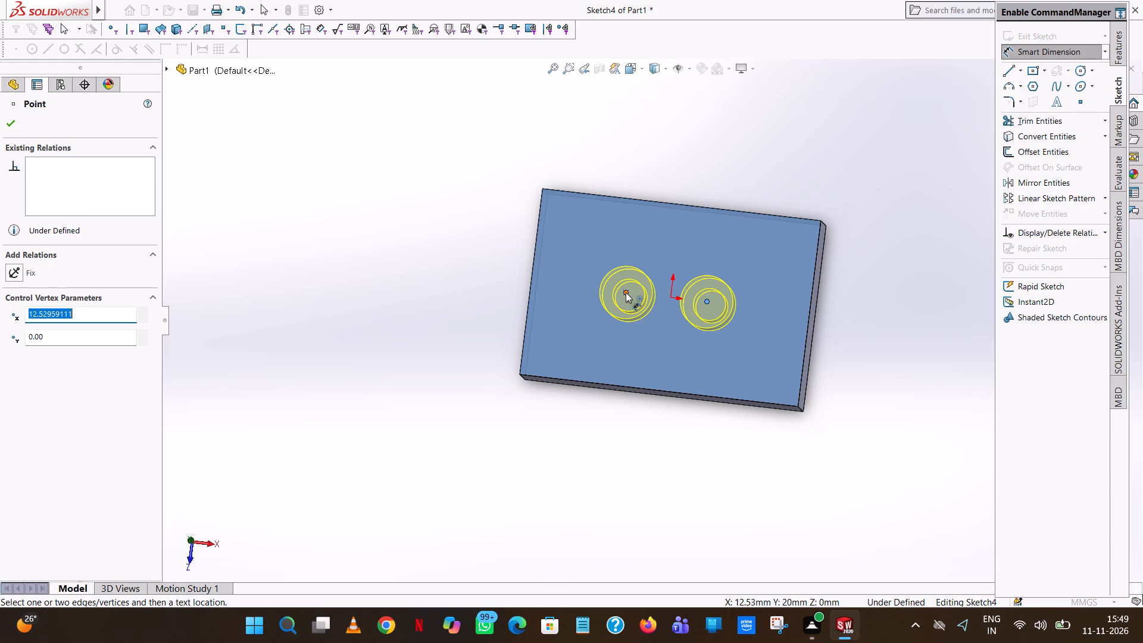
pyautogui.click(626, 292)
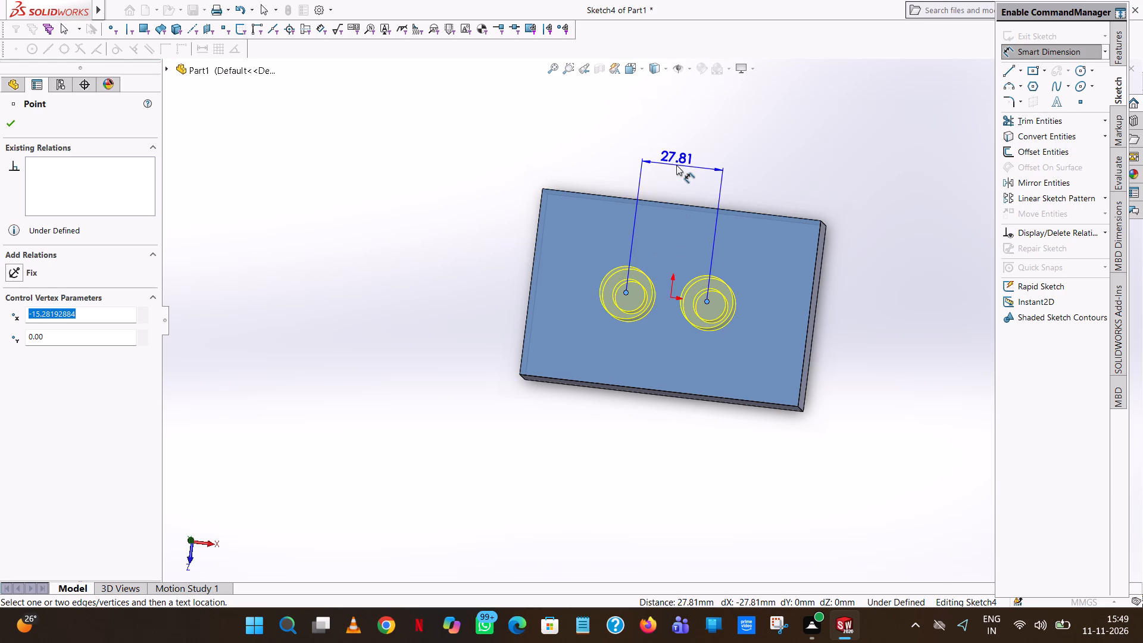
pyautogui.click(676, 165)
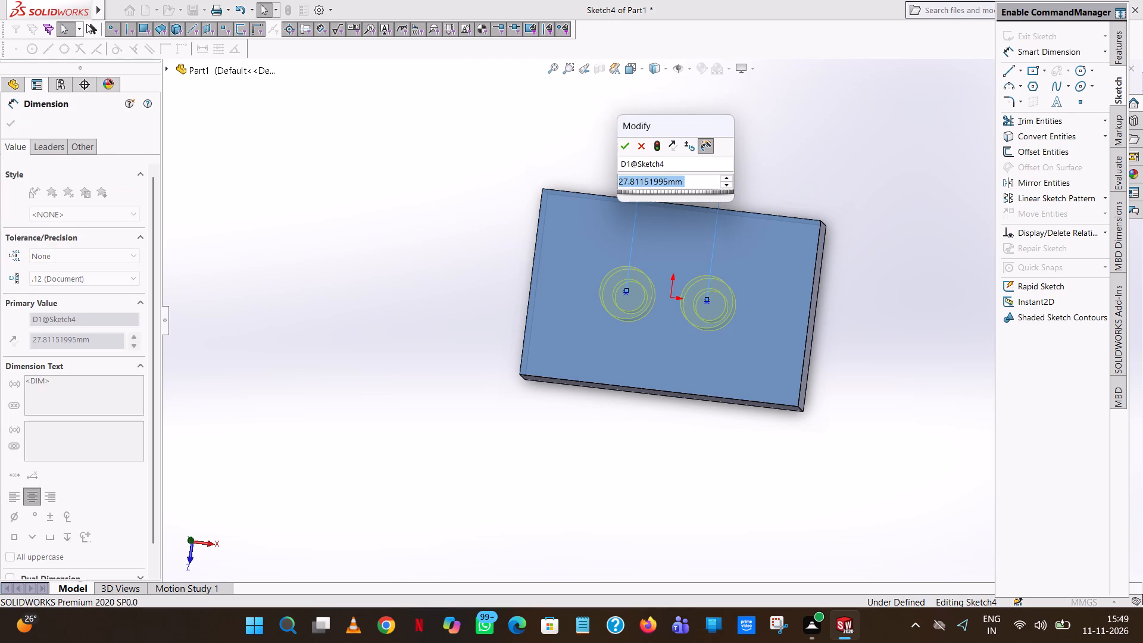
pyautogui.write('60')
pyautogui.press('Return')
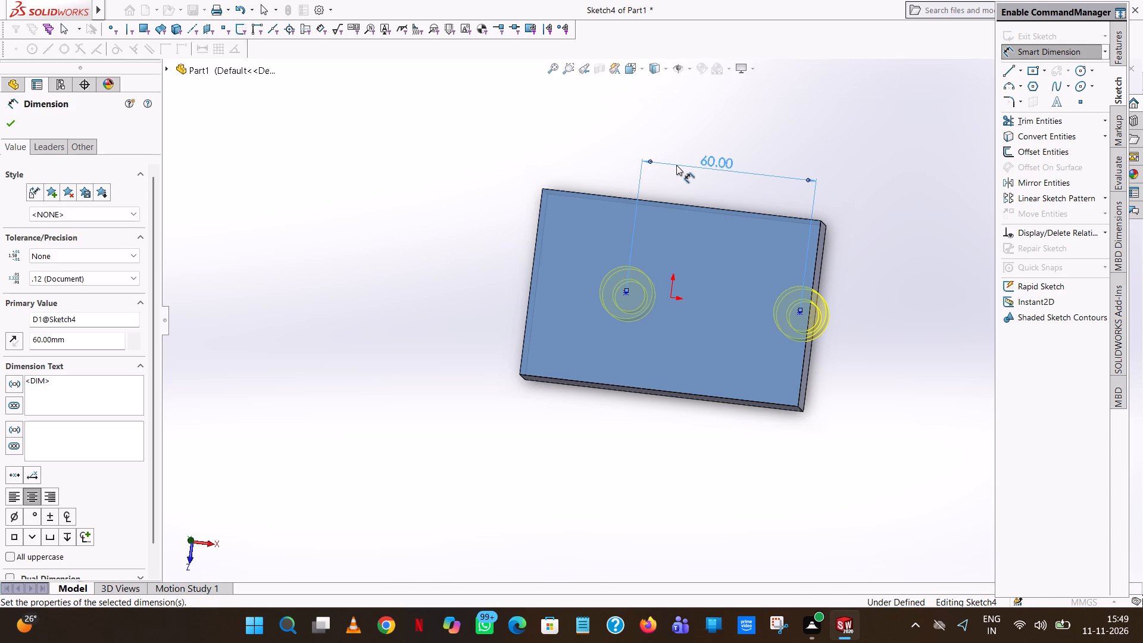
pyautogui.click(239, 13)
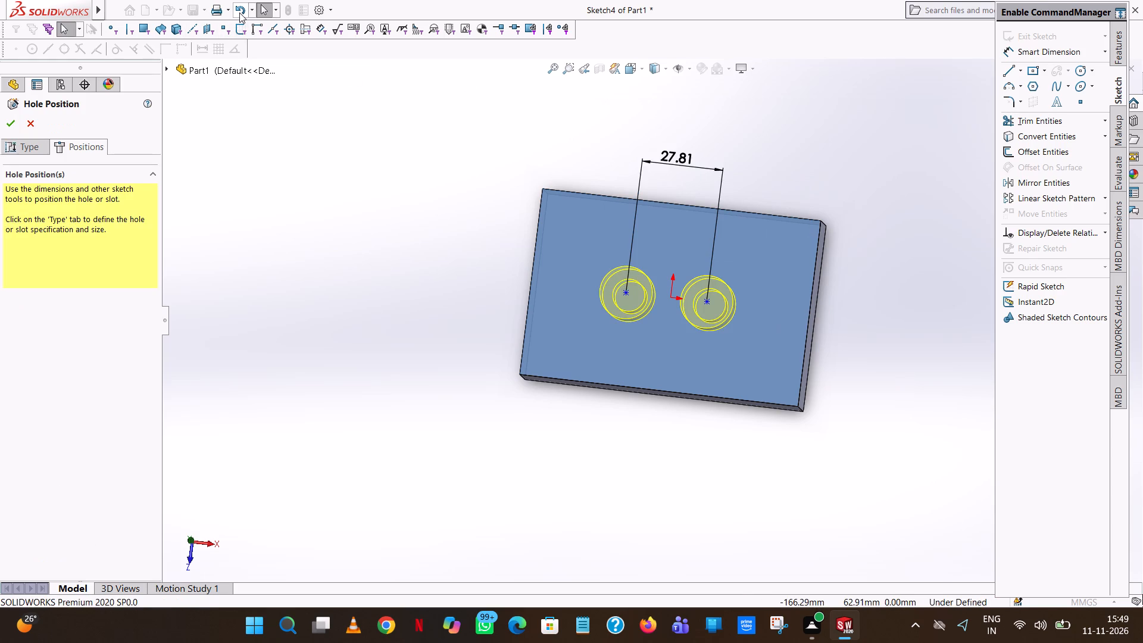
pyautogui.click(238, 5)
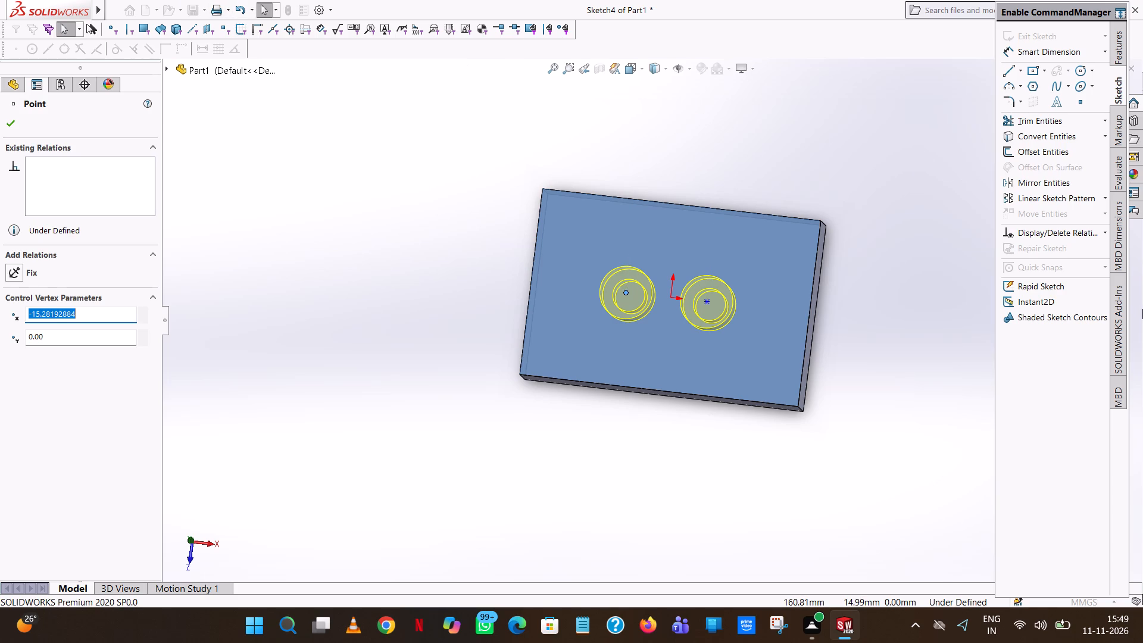
# Dimension the +X side hole's centre 16 mm from the block's nearest short edge.
pyautogui.click(1054, 46)
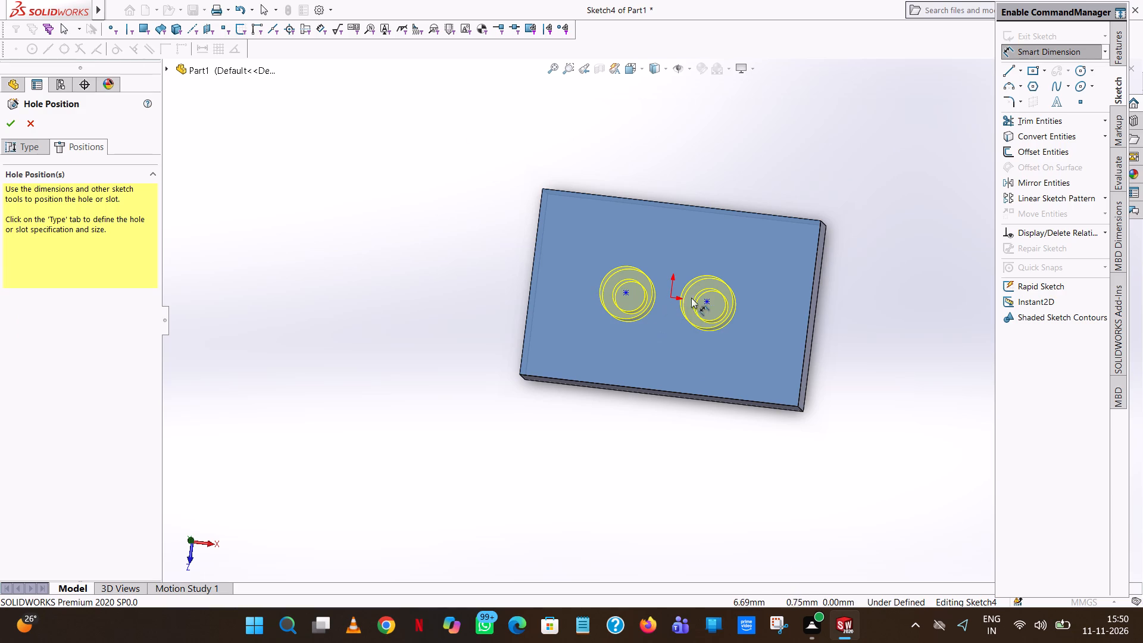
pyautogui.click(707, 301)
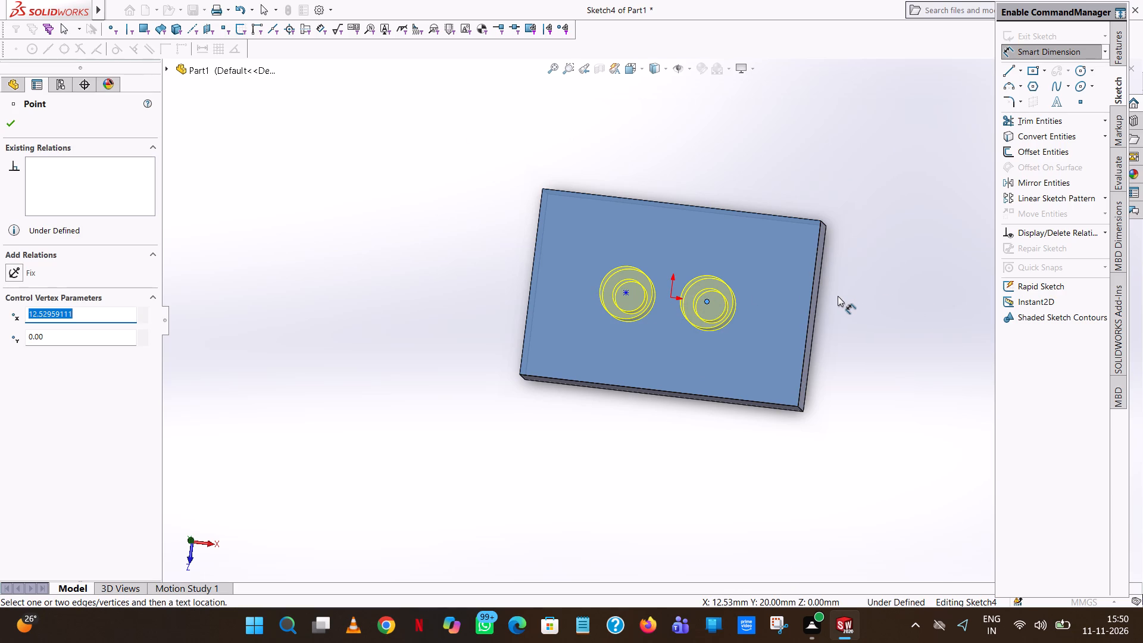
pyautogui.click(811, 311)
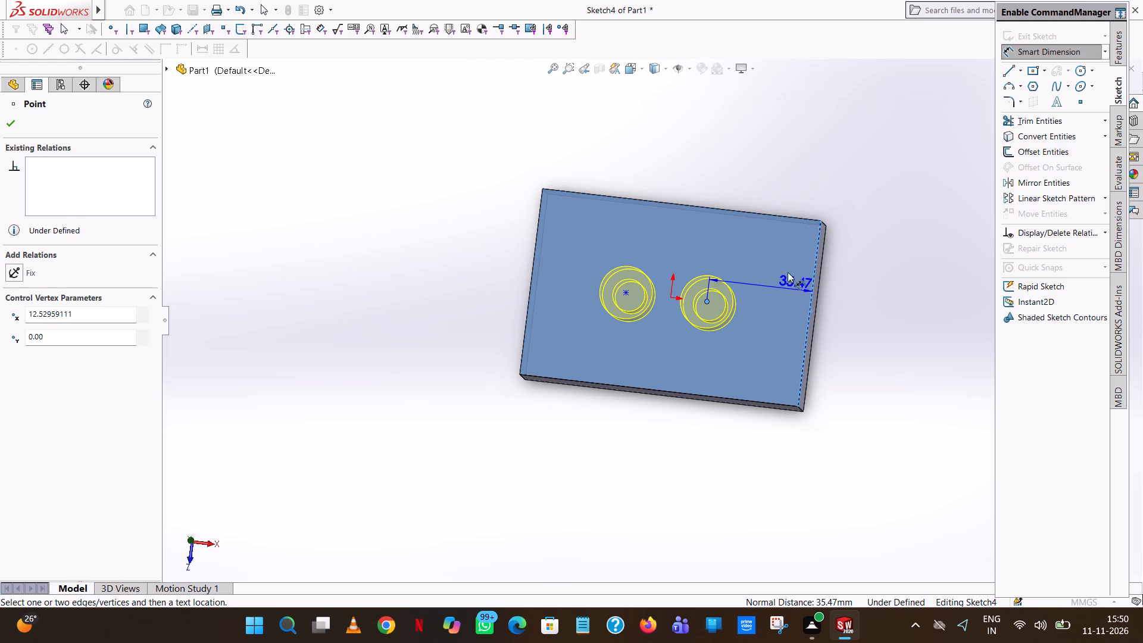
pyautogui.click(755, 186)
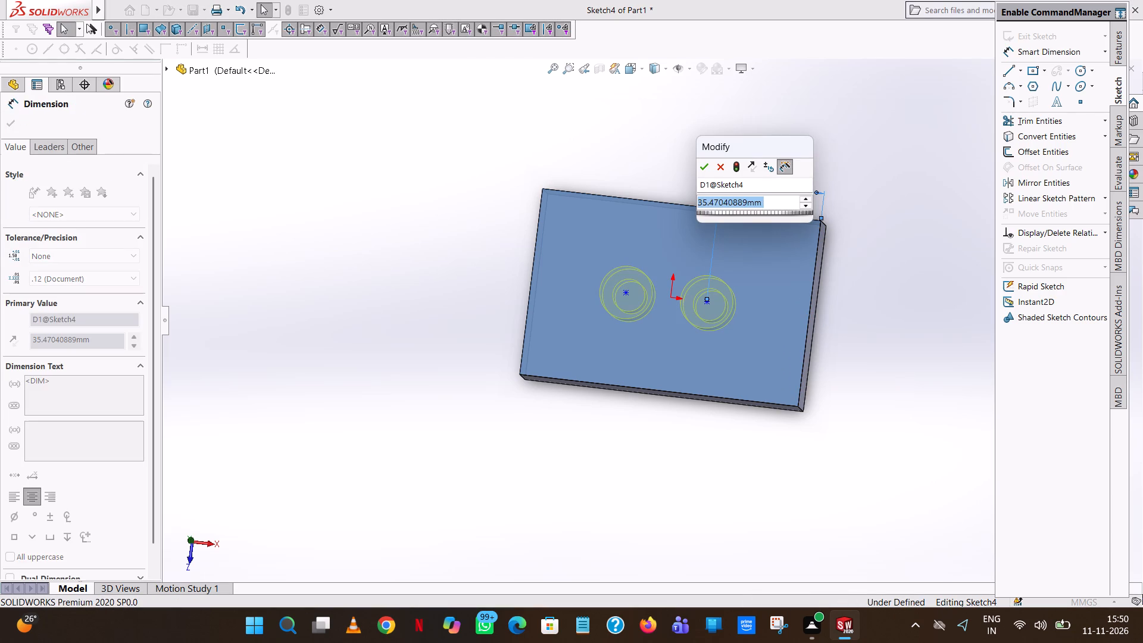
pyautogui.write('96')
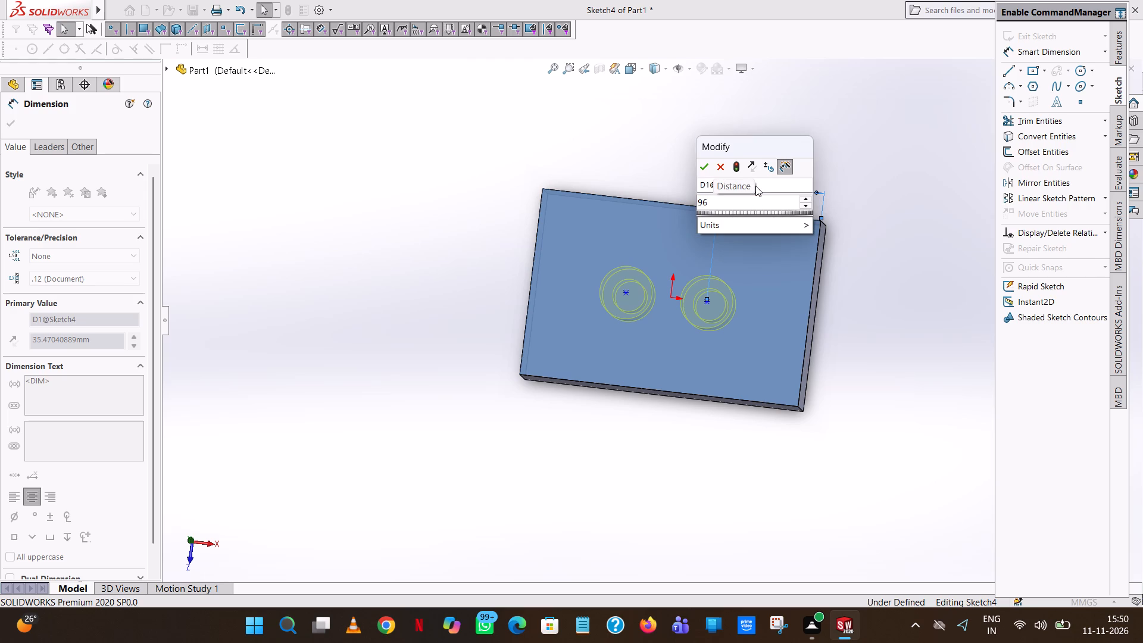
pyautogui.press('-')
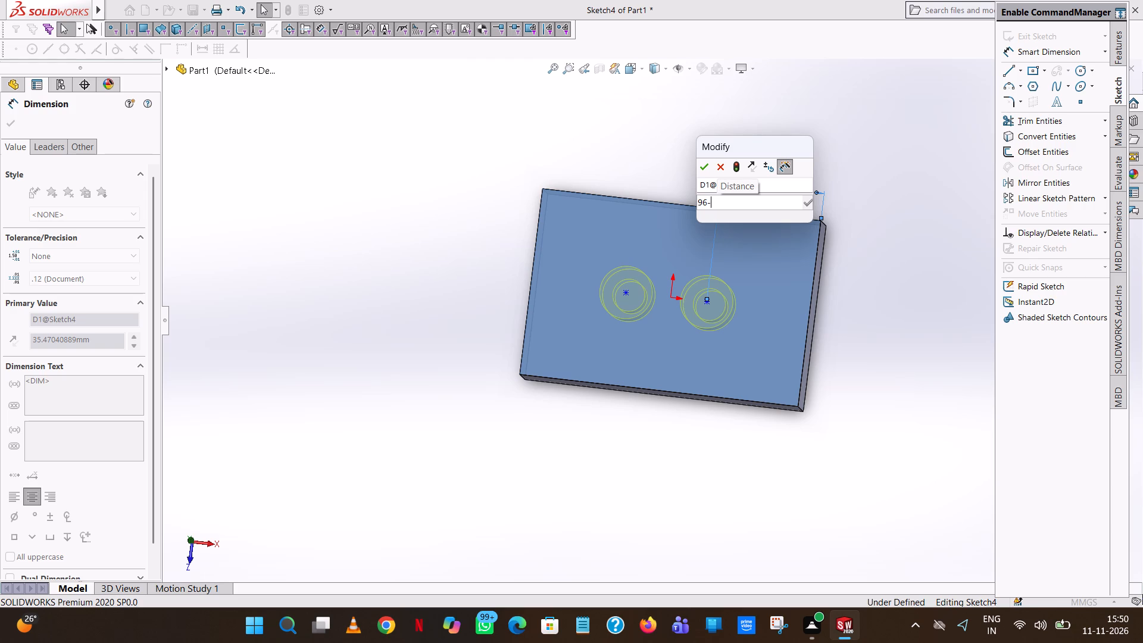
pyautogui.press('BackSpace')
pyautogui.press('BackSpace')
pyautogui.press('BackSpace')
pyautogui.write('16')
pyautogui.press('Return')
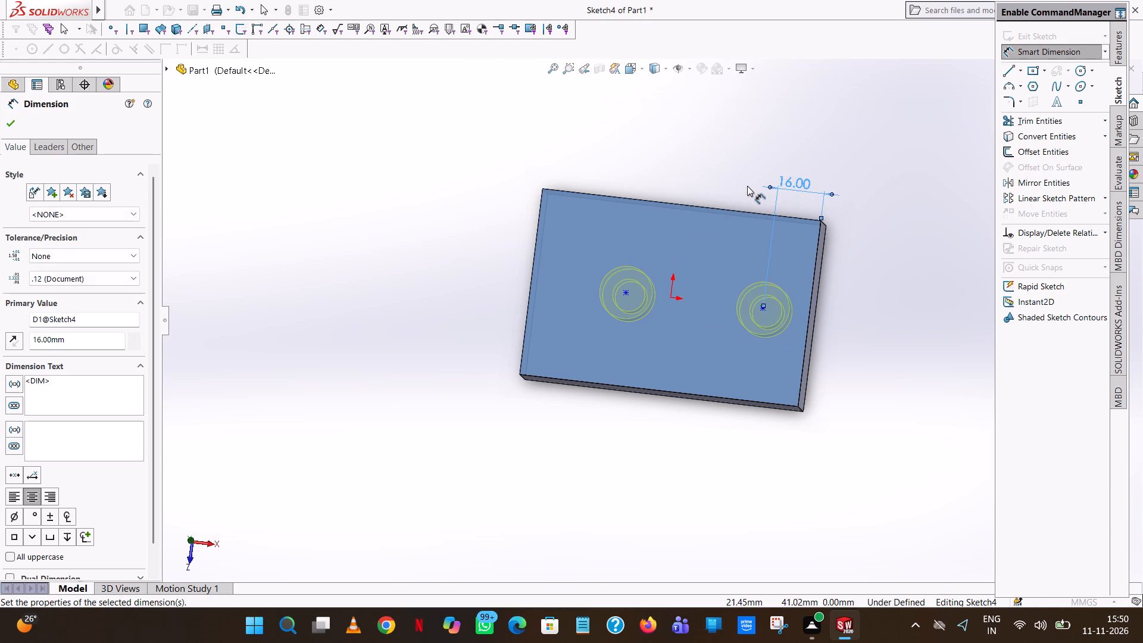
pyautogui.click(732, 98)
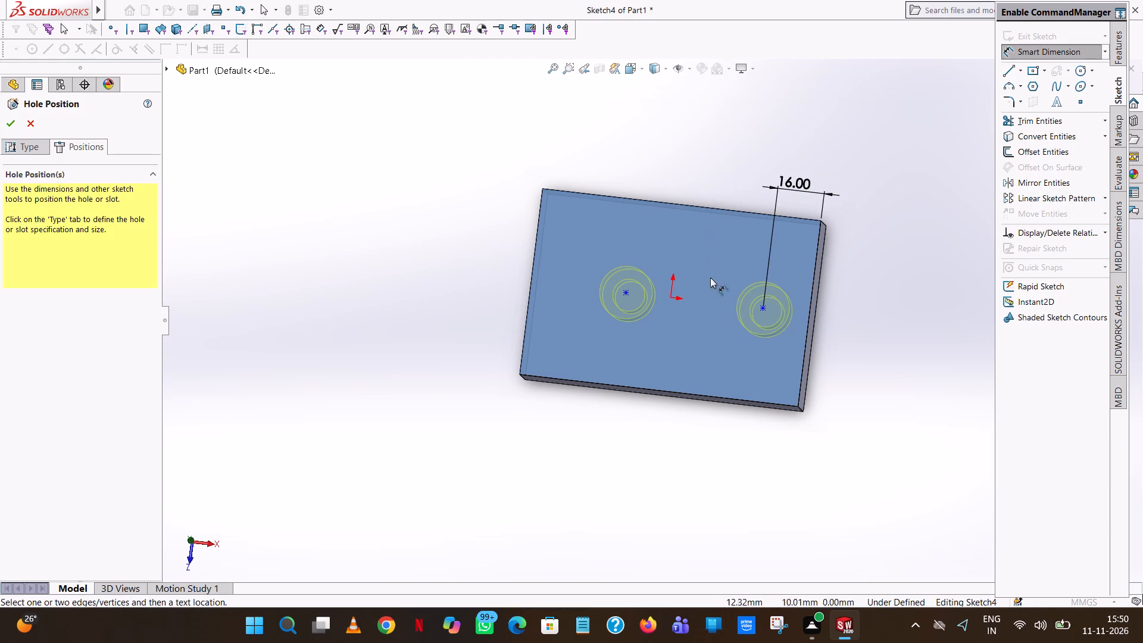
# Dimension the -X side hole's centre 16 mm from the block's opposite short edge.
pyautogui.click(624, 293)
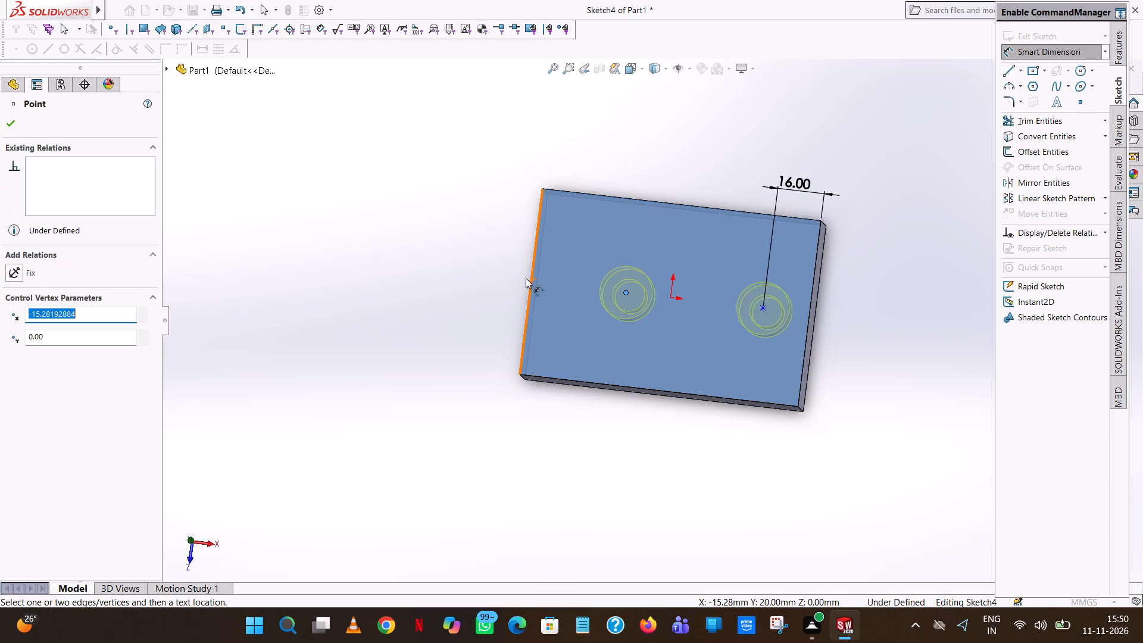
pyautogui.click(530, 282)
pyautogui.click(513, 200)
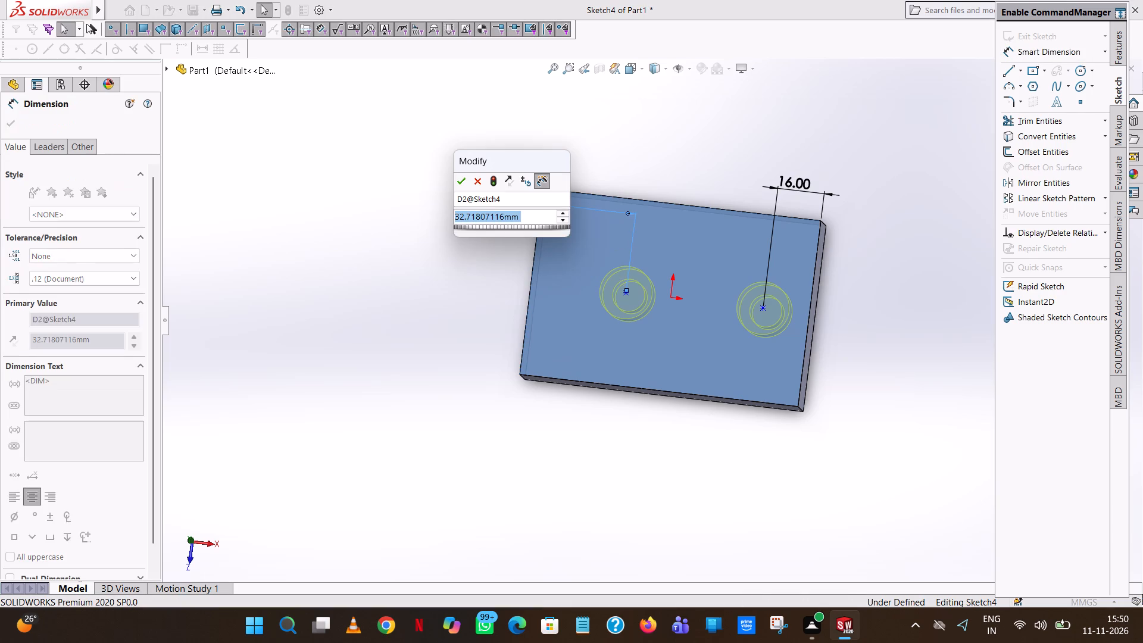
pyautogui.write('16')
pyautogui.press('Return')
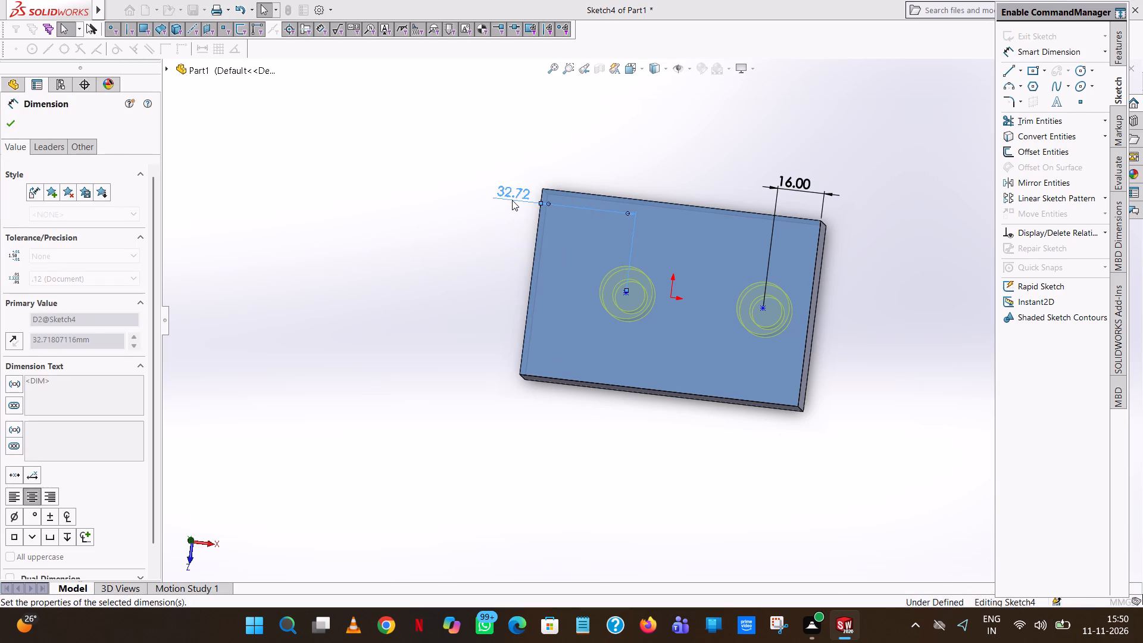
pyautogui.click(461, 213)
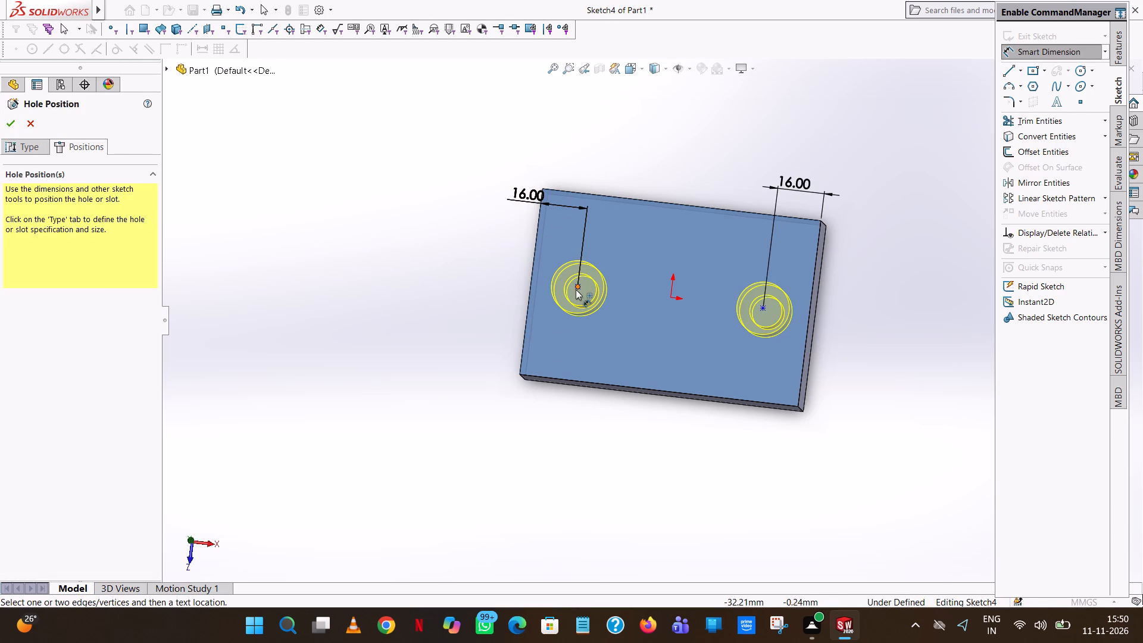
# Dimension the centre-to-centre distance between the two counterbore holes.
pyautogui.click(575, 289)
pyautogui.click(764, 307)
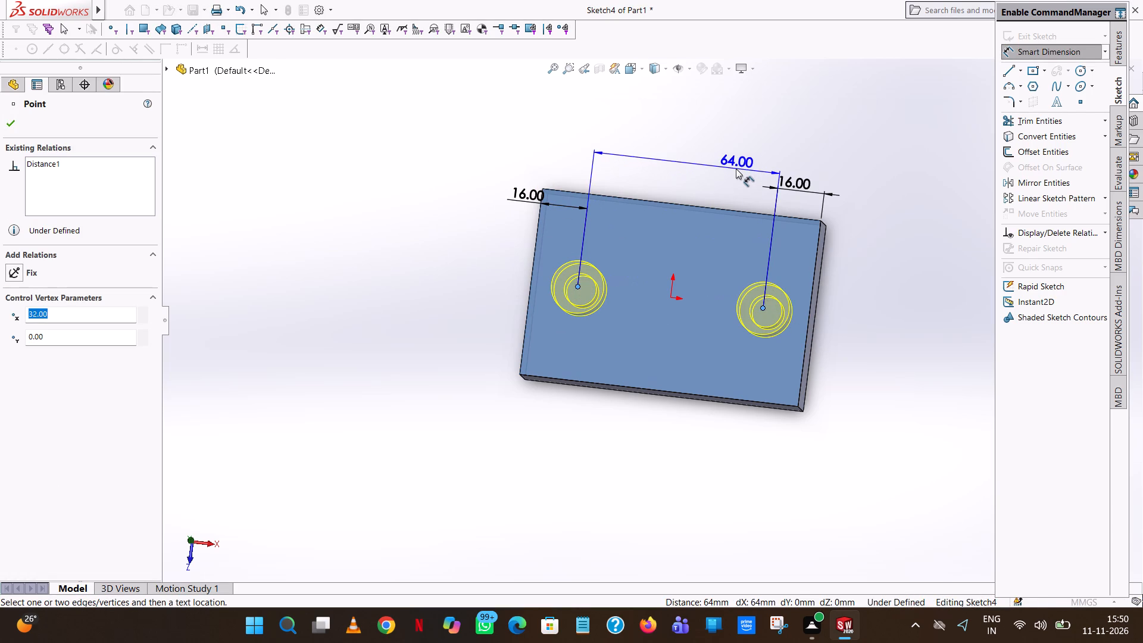
pyautogui.click(736, 168)
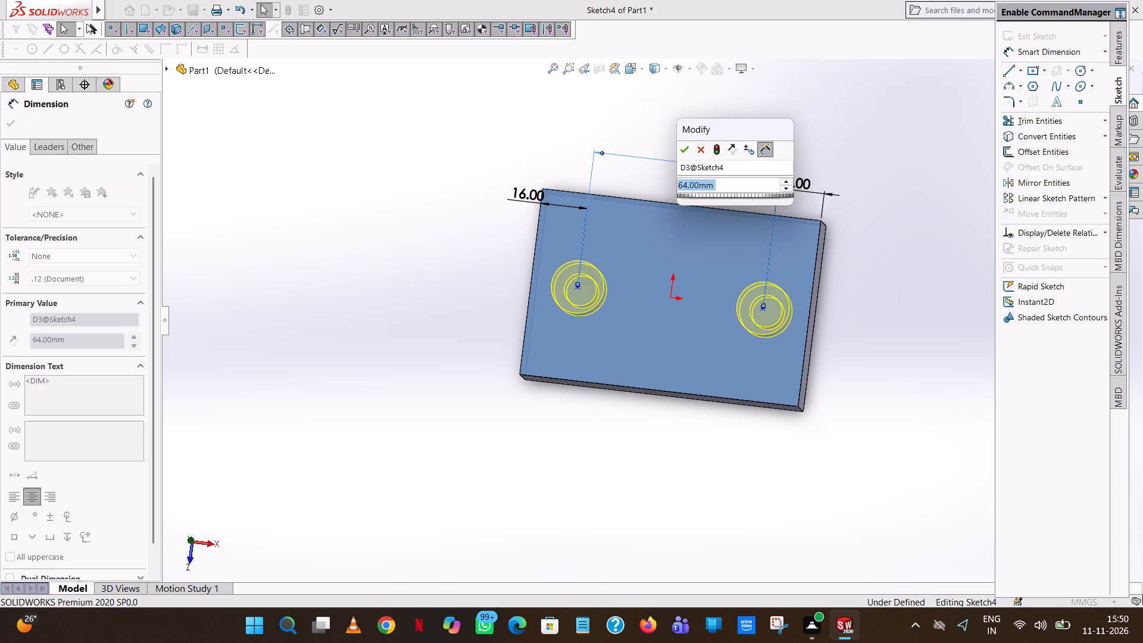
pyautogui.click(697, 152)
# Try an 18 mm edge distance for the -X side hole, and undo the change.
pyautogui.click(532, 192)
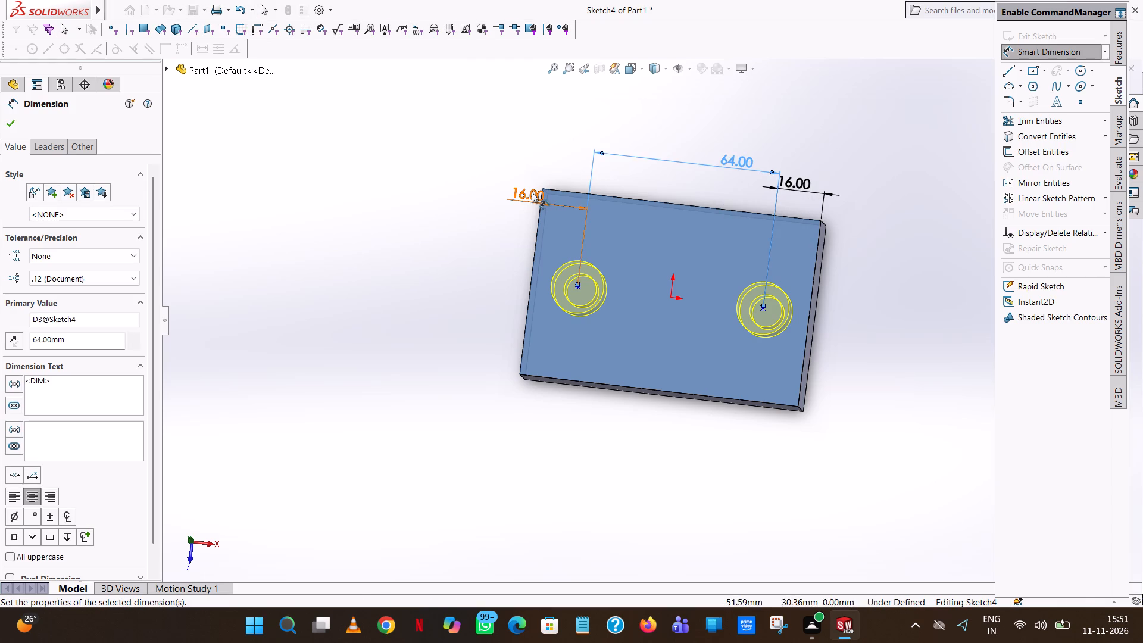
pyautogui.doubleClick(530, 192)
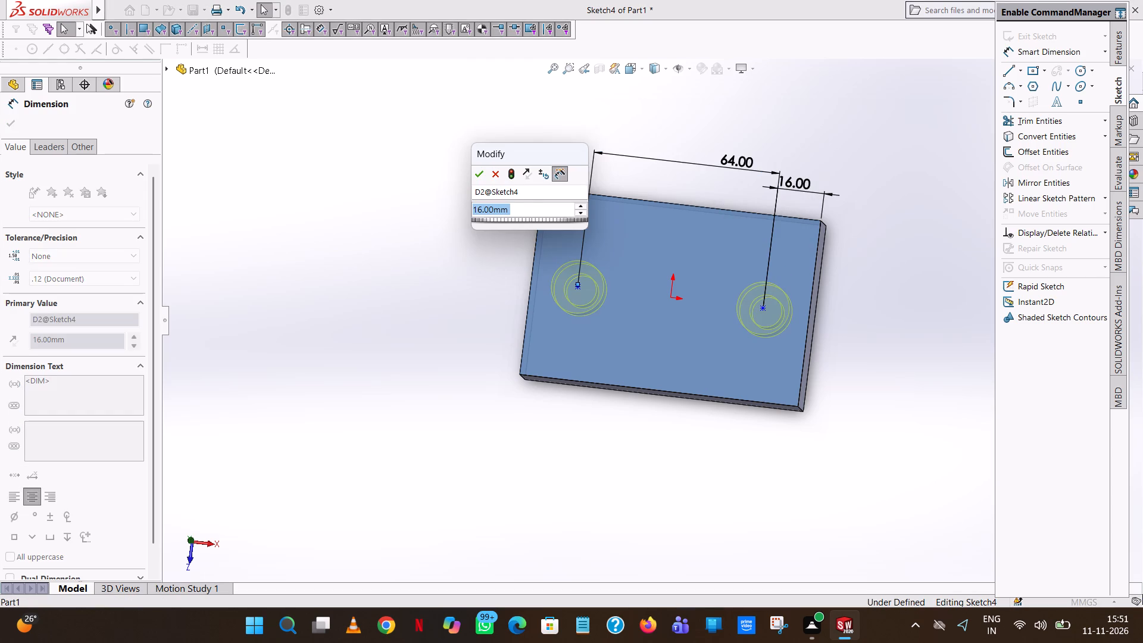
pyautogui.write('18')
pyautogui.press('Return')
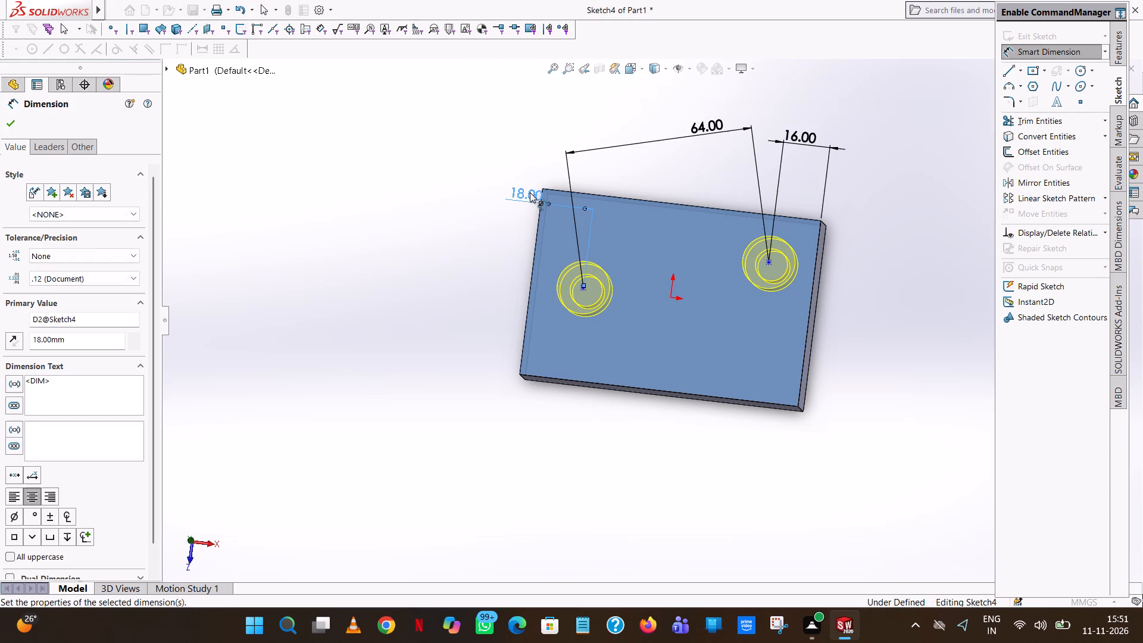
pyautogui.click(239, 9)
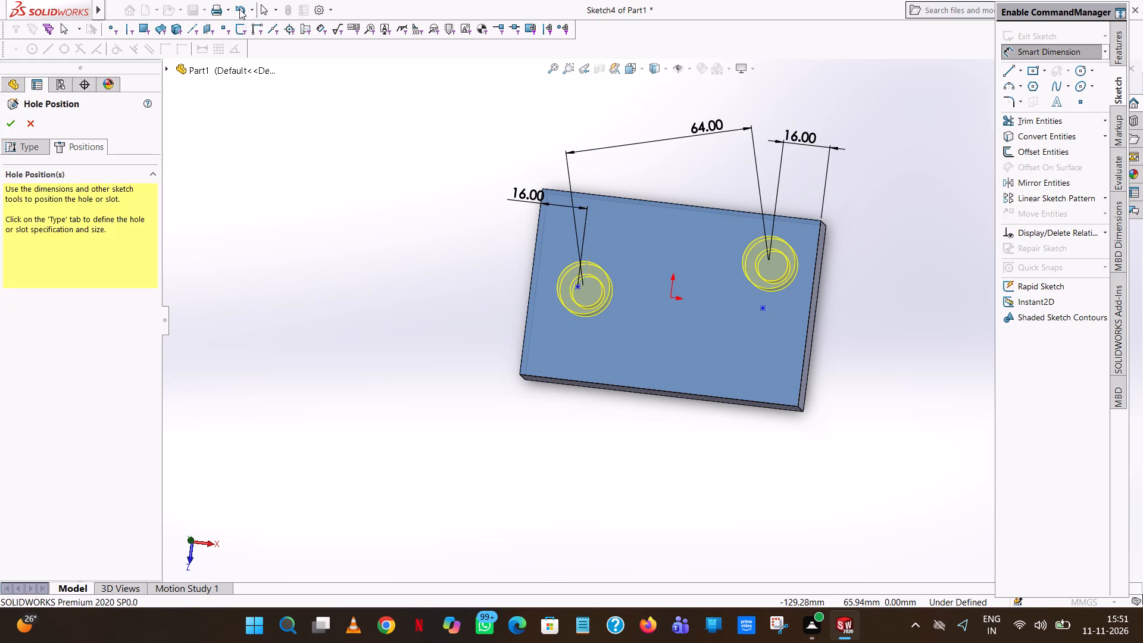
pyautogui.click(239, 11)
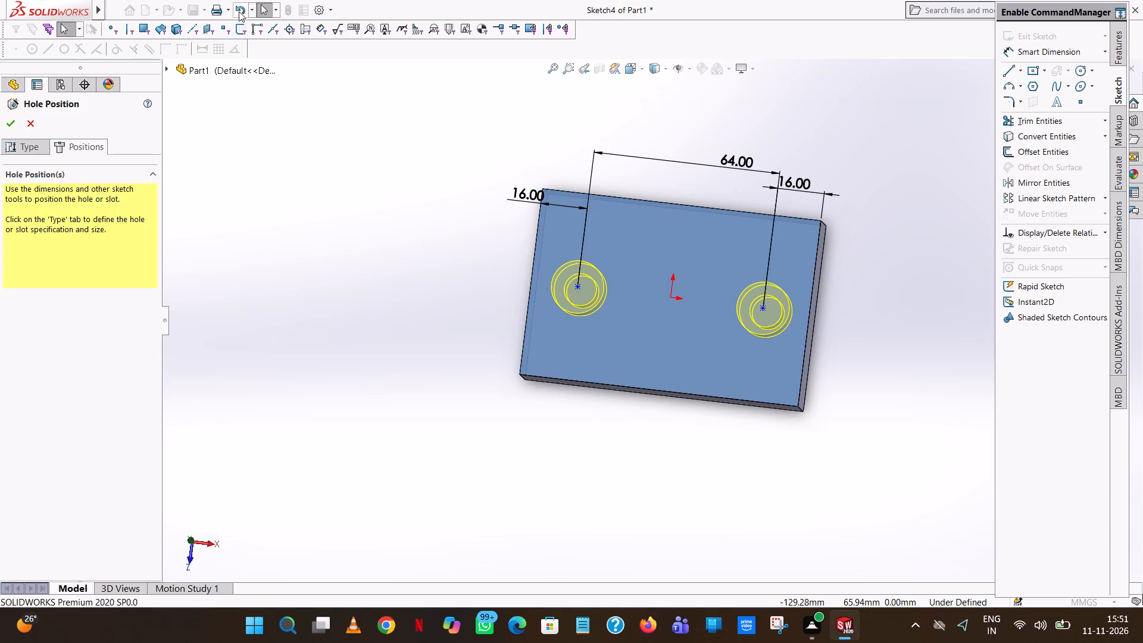
# Undo the hole-spacing dimension and the -X side hole's 16 mm edge-distance value.
pyautogui.click(239, 11)
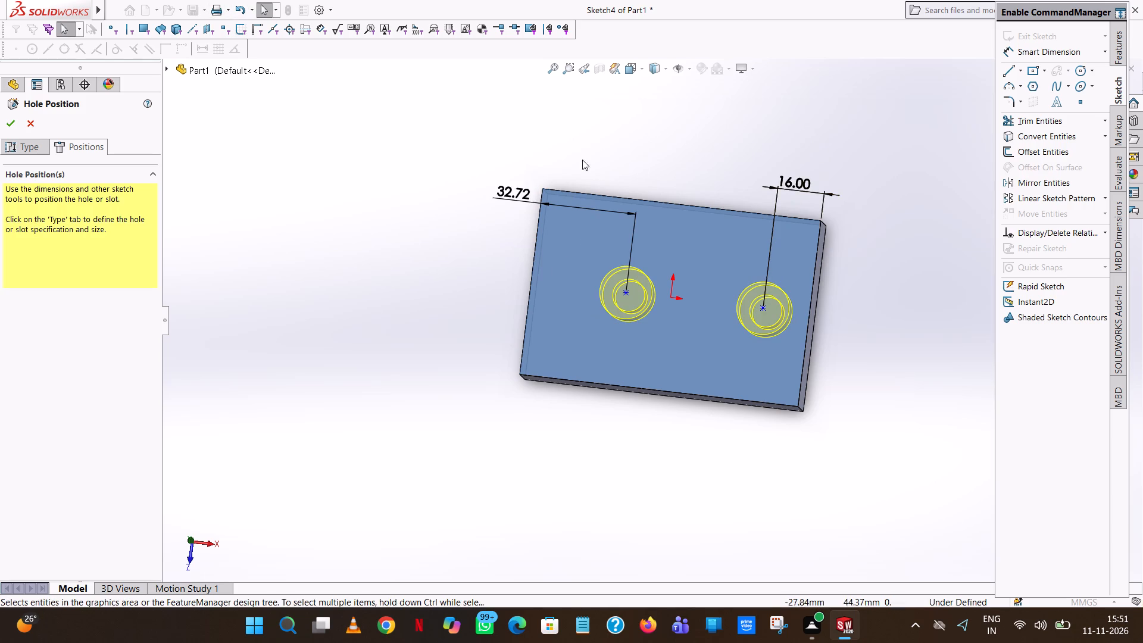
# Set both counterbore holes' centre distances from their nearest short edges of the block to 18 mm.
pyautogui.doubleClick(505, 192)
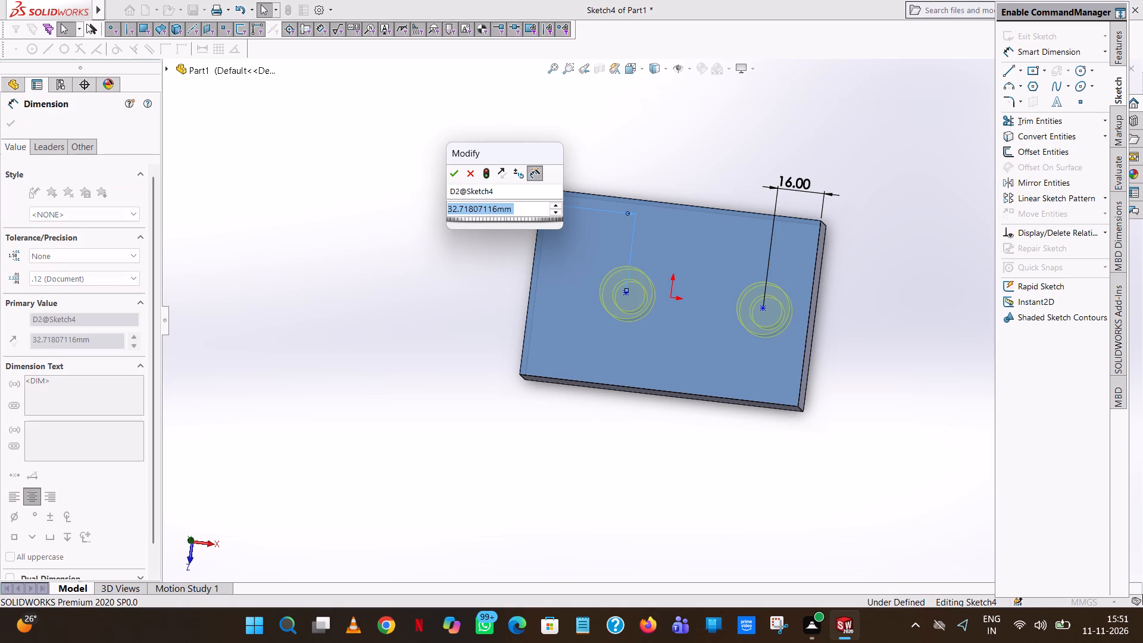
pyautogui.write('18')
pyautogui.press('Return')
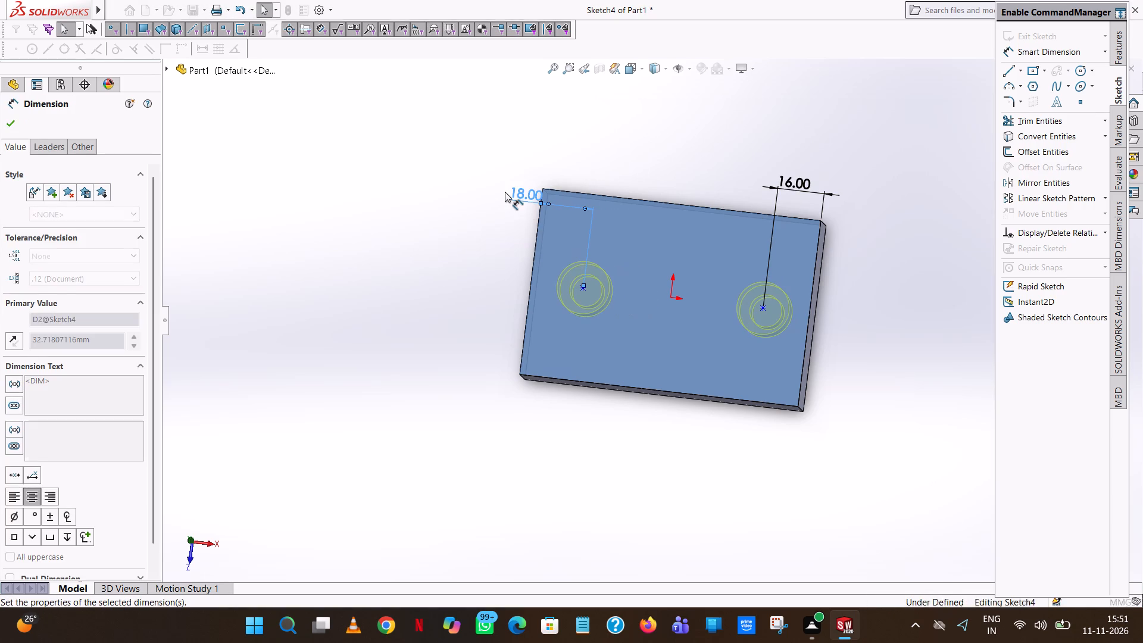
pyautogui.doubleClick(807, 174)
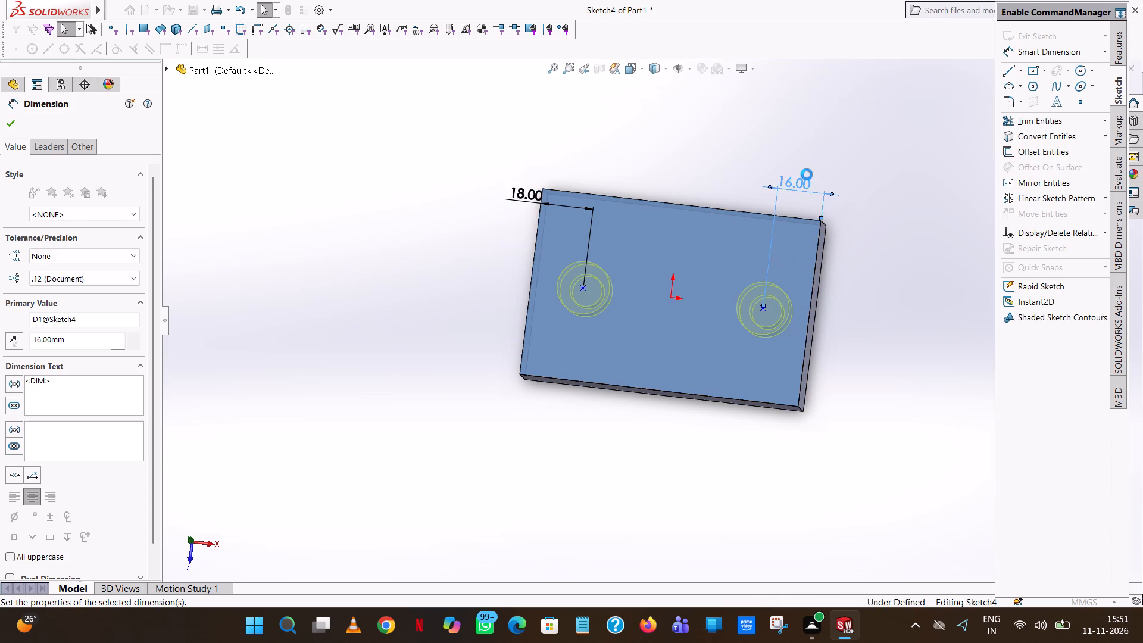
pyautogui.write('18')
pyautogui.press('Return')
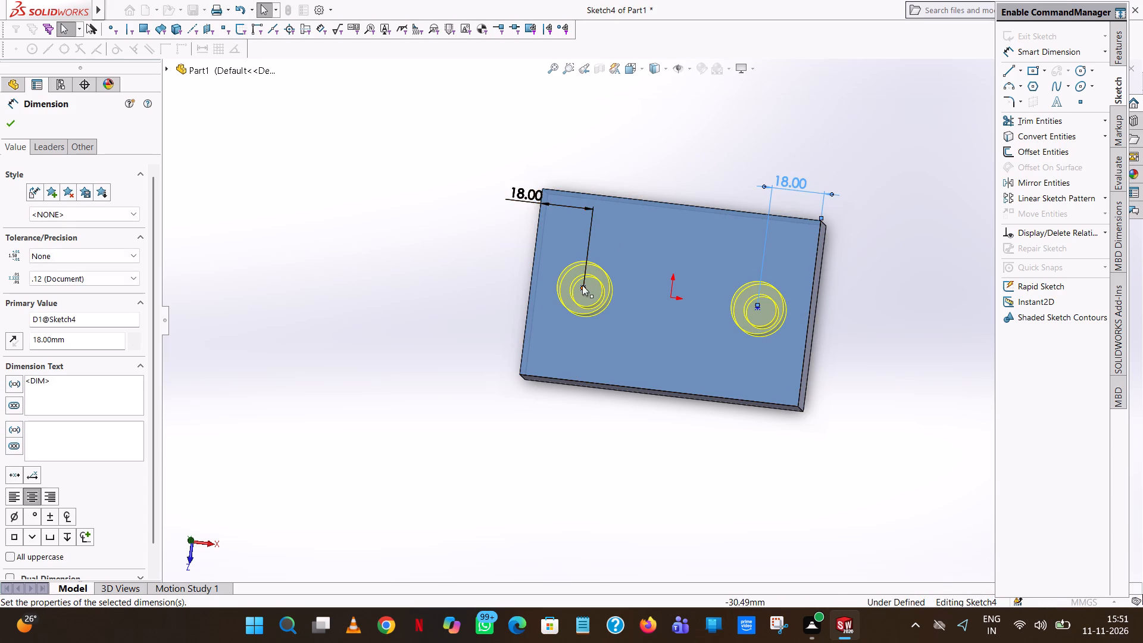
# Dimension the centre-to-centre distance between the two counterbore holes and complete the hole feature.
pyautogui.click(1036, 54)
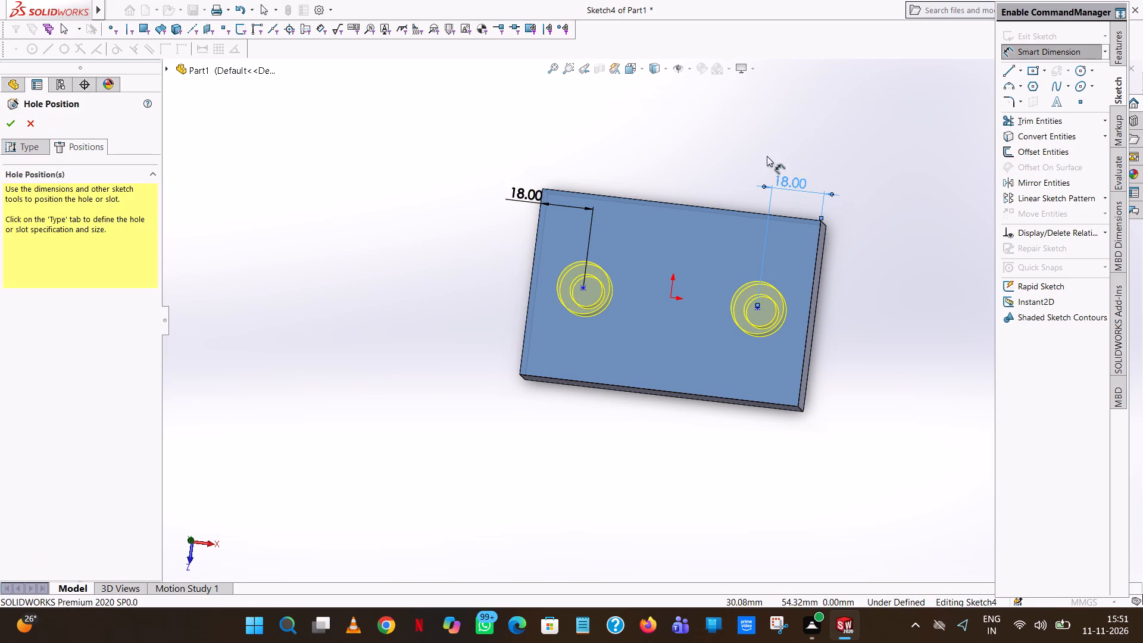
pyautogui.click(580, 289)
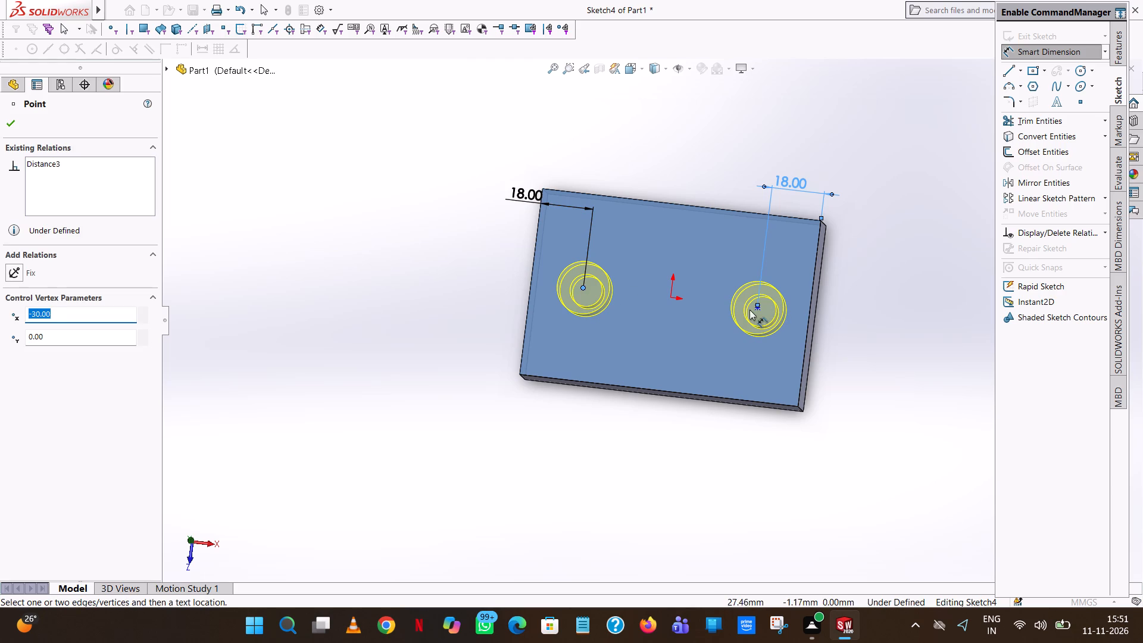
pyautogui.click(758, 310)
pyautogui.click(738, 142)
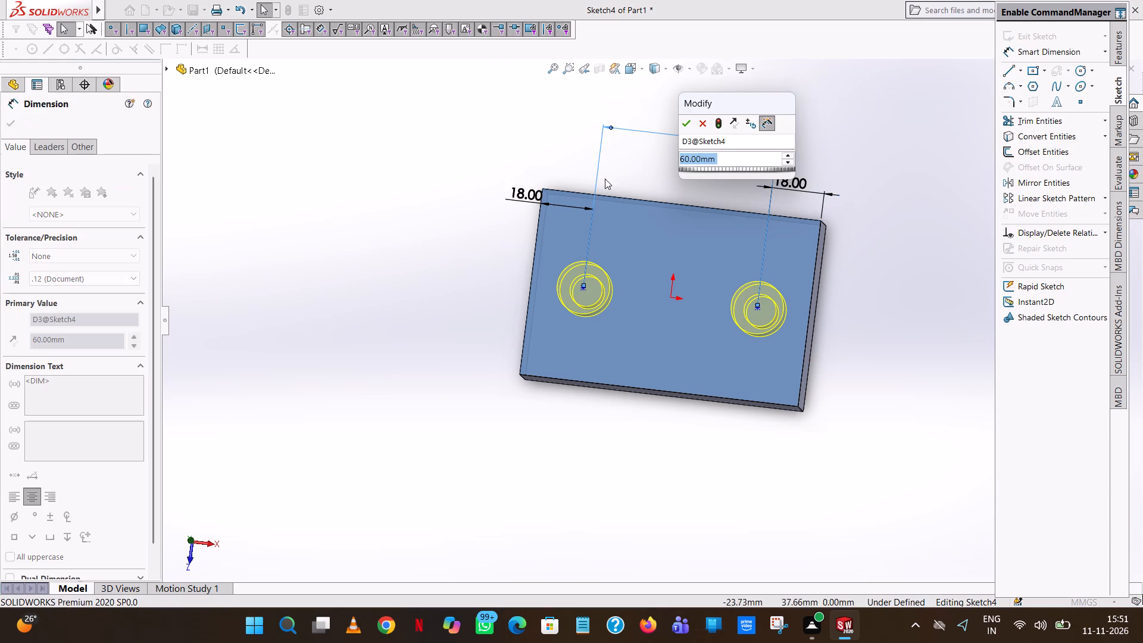
pyautogui.click(685, 127)
pyautogui.click(438, 136)
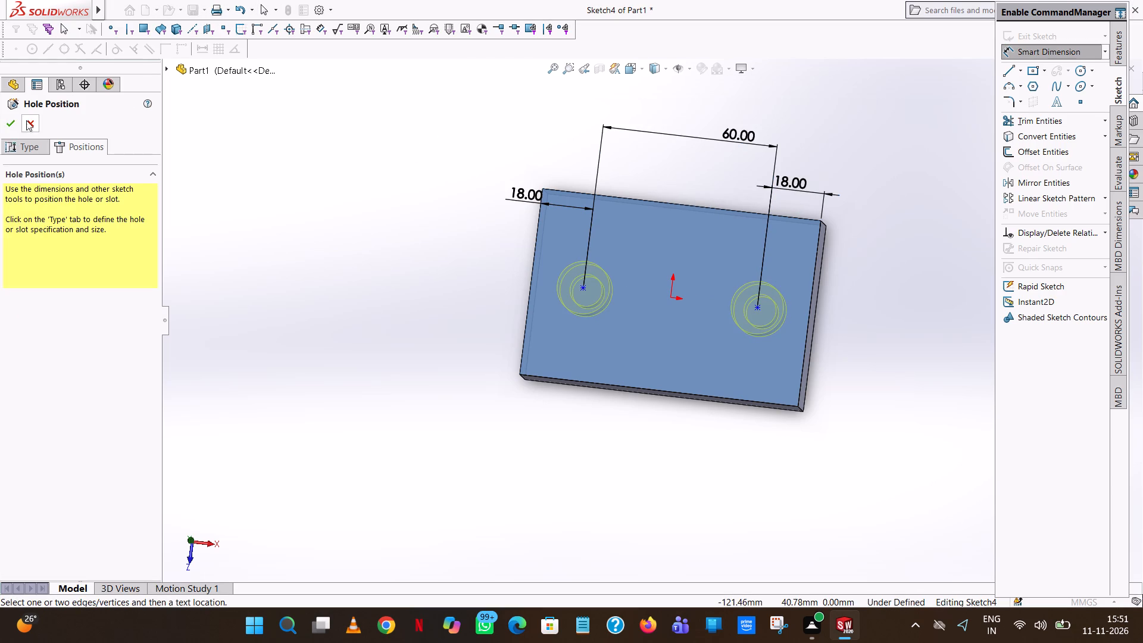
pyautogui.click(6, 124)
# Examine the base block and its two counterbore holes from several angles.
pyautogui.click(857, 381)
pyautogui.moveTo(854, 381); pyautogui.dragTo(846, 372, button='middle')
pyautogui.scroll(1, 850, 375)
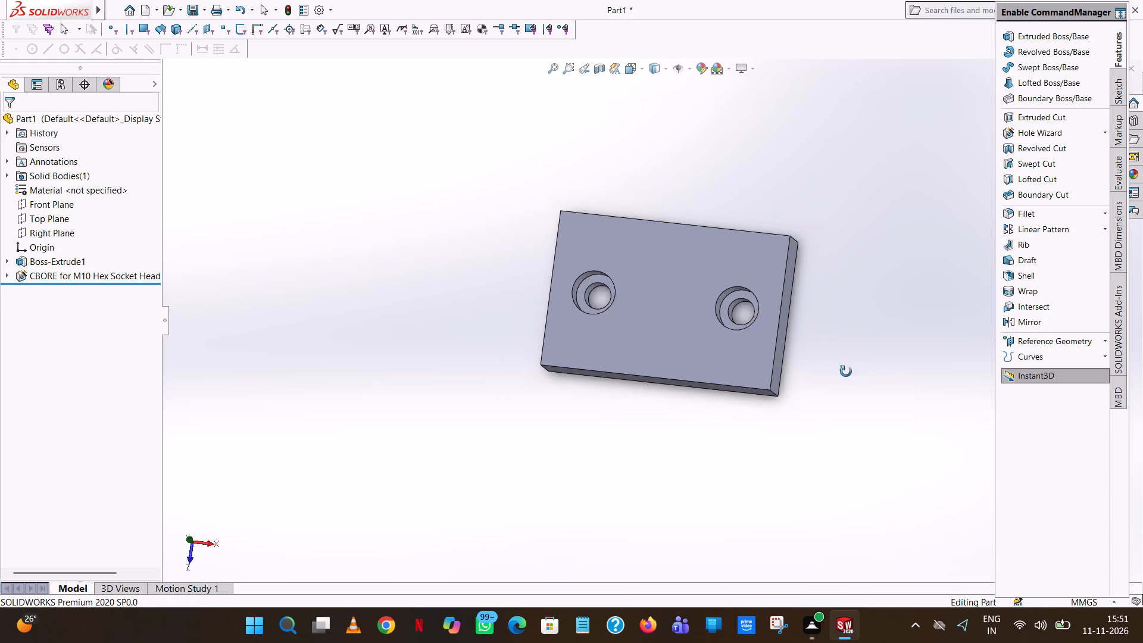
pyautogui.moveTo(846, 372); pyautogui.dragTo(857, 459, button='middle')
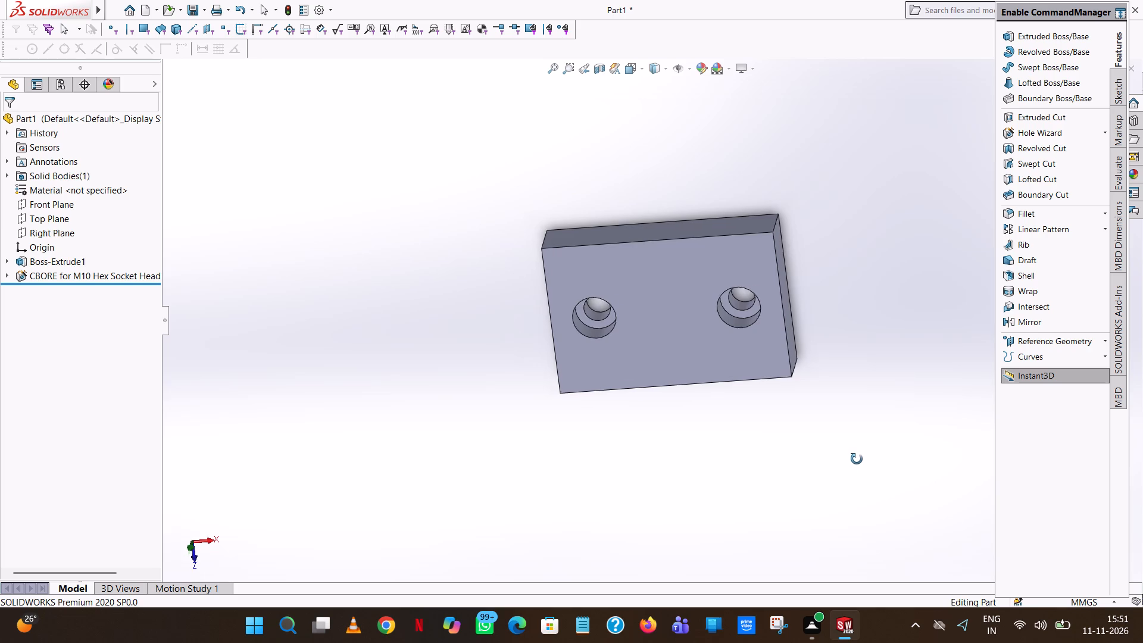
pyautogui.moveTo(857, 459); pyautogui.dragTo(852, 305, button='middle')
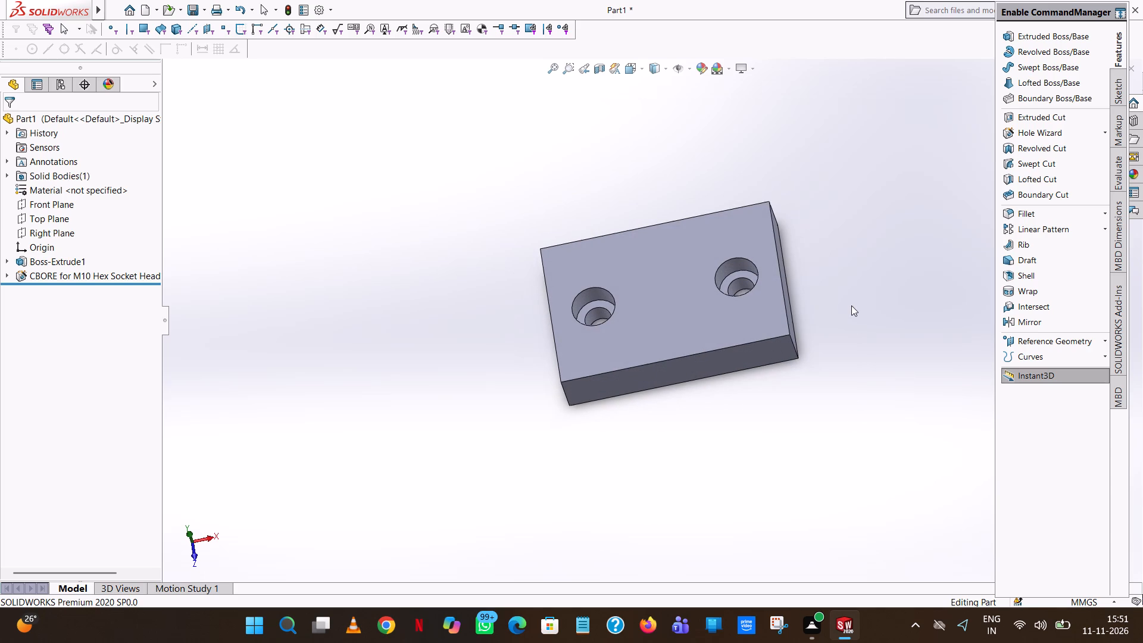
pyautogui.moveTo(769, 323); pyautogui.dragTo(798, 260, button='middle')
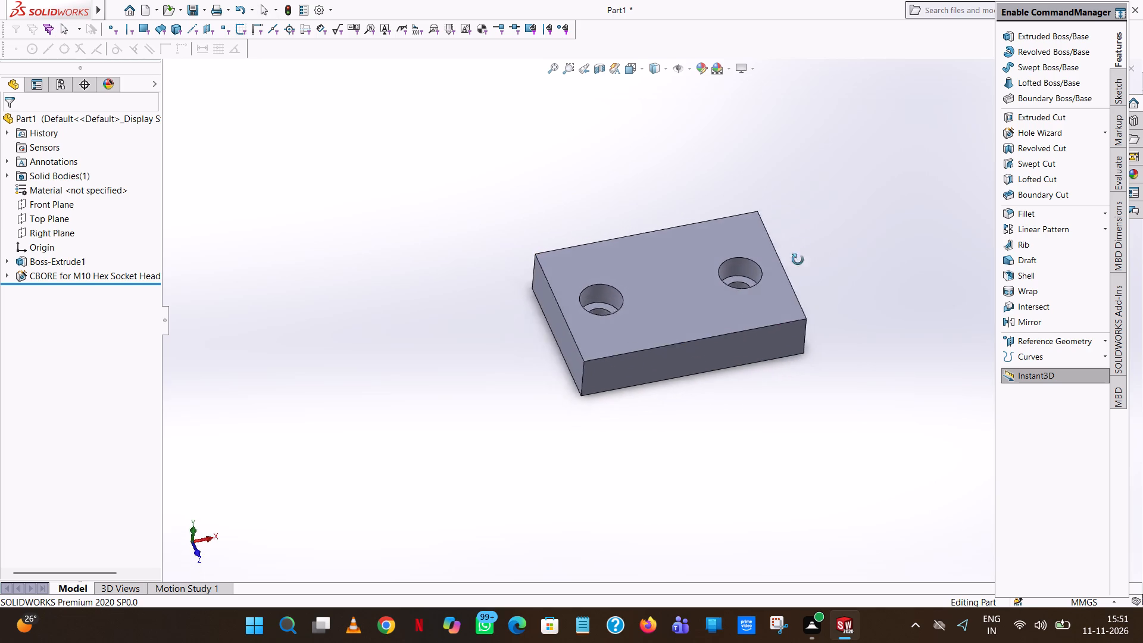
pyautogui.moveTo(798, 260); pyautogui.dragTo(779, 485, button='middle')
pyautogui.scroll(1, 805, 240)
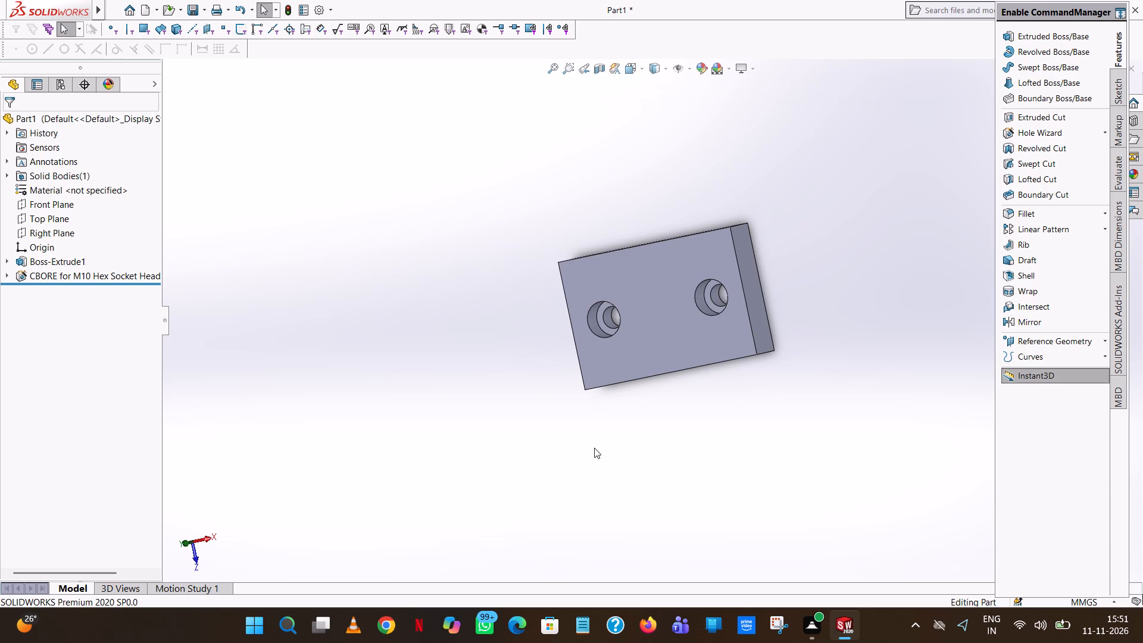
pyautogui.middleClick(559, 343)
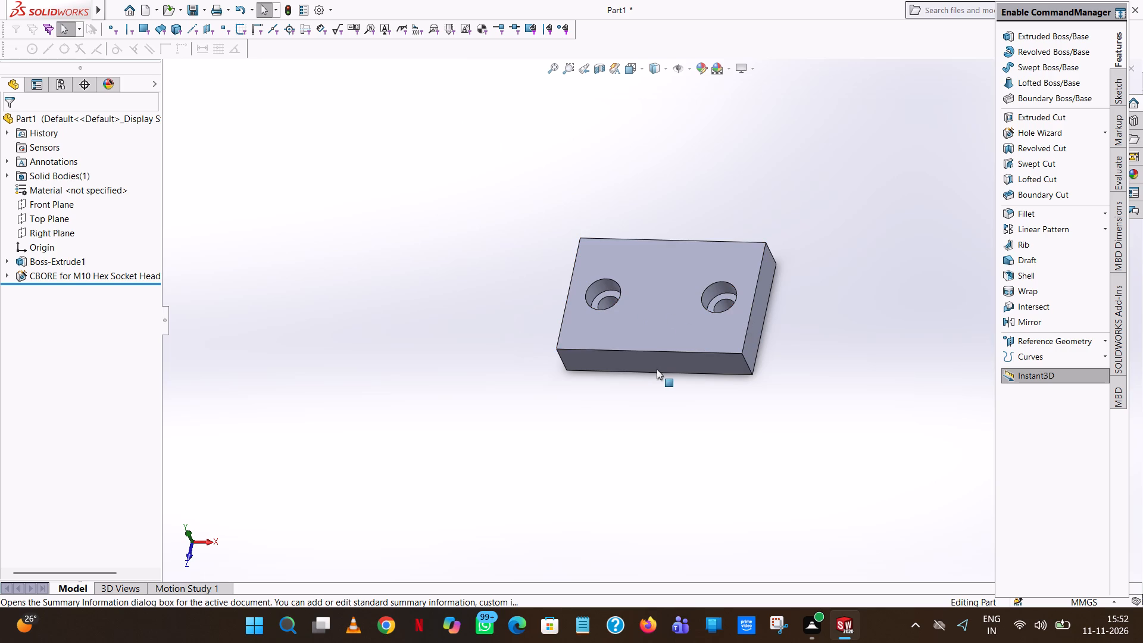
pyautogui.moveTo(638, 353); pyautogui.dragTo(528, 442, button='middle')
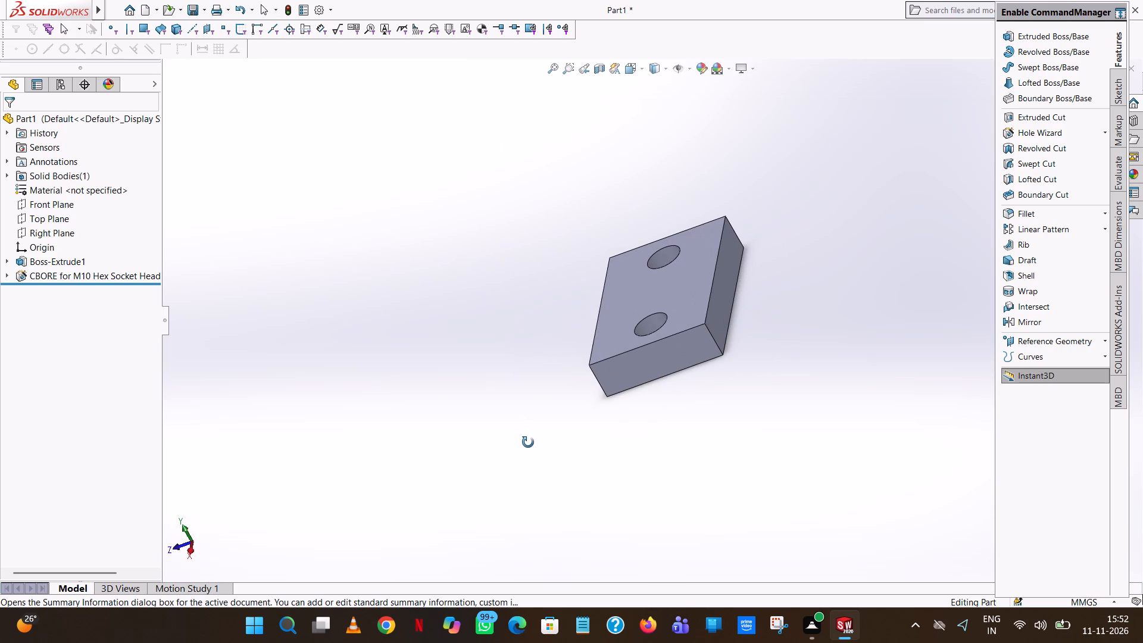
pyautogui.moveTo(528, 442); pyautogui.dragTo(527, 442, button='middle')
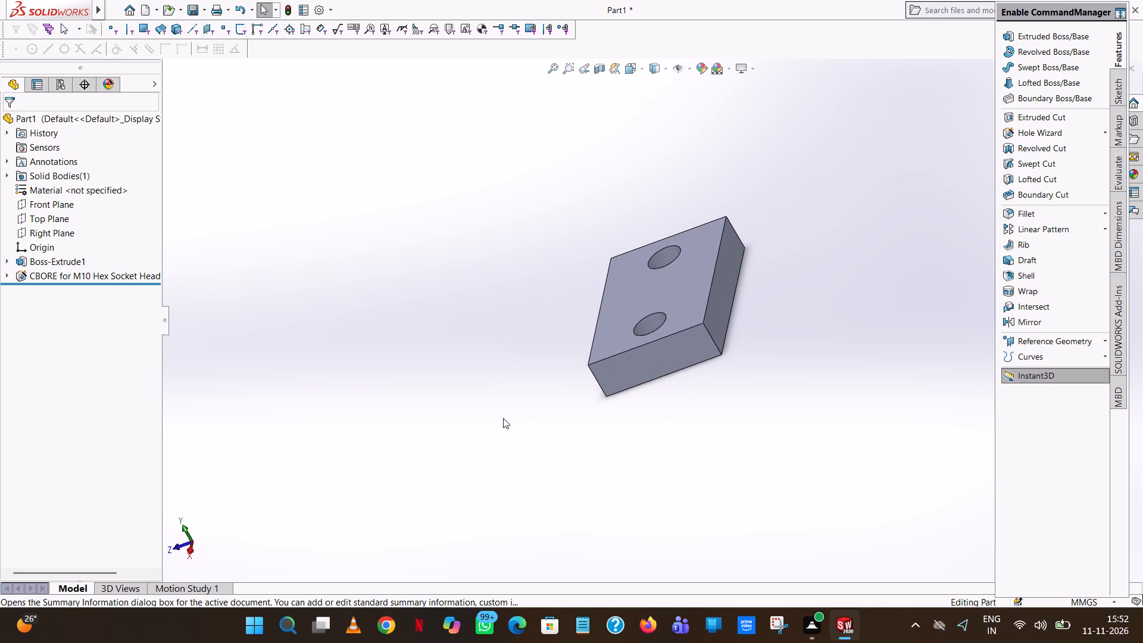
pyautogui.moveTo(492, 323); pyautogui.dragTo(501, 282, button='middle')
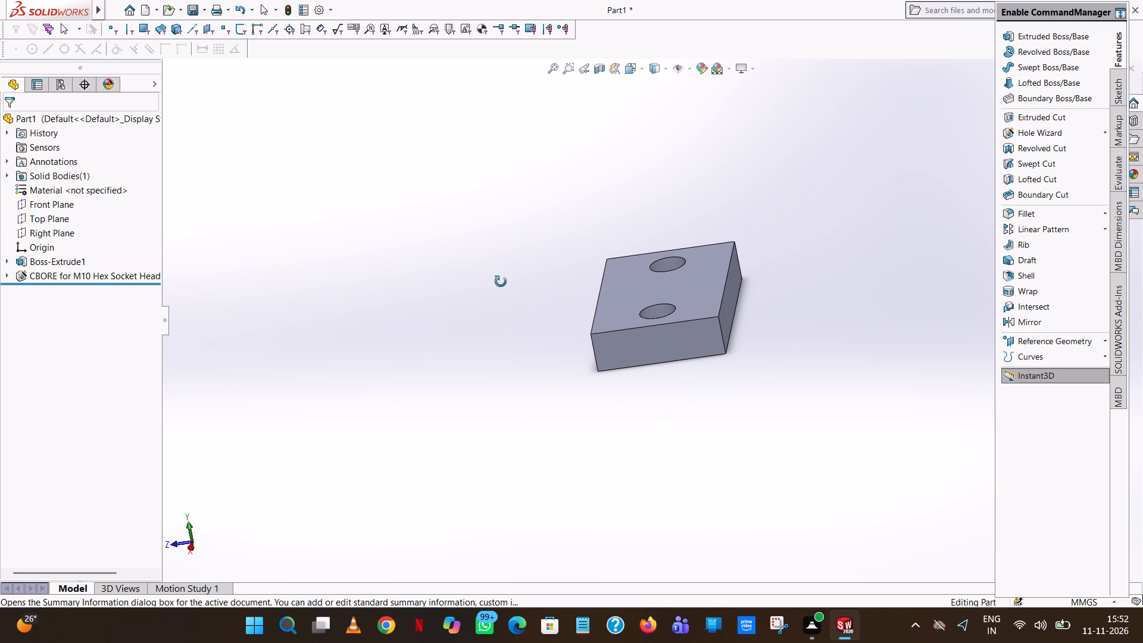
pyautogui.moveTo(501, 282); pyautogui.dragTo(500, 281, button='middle')
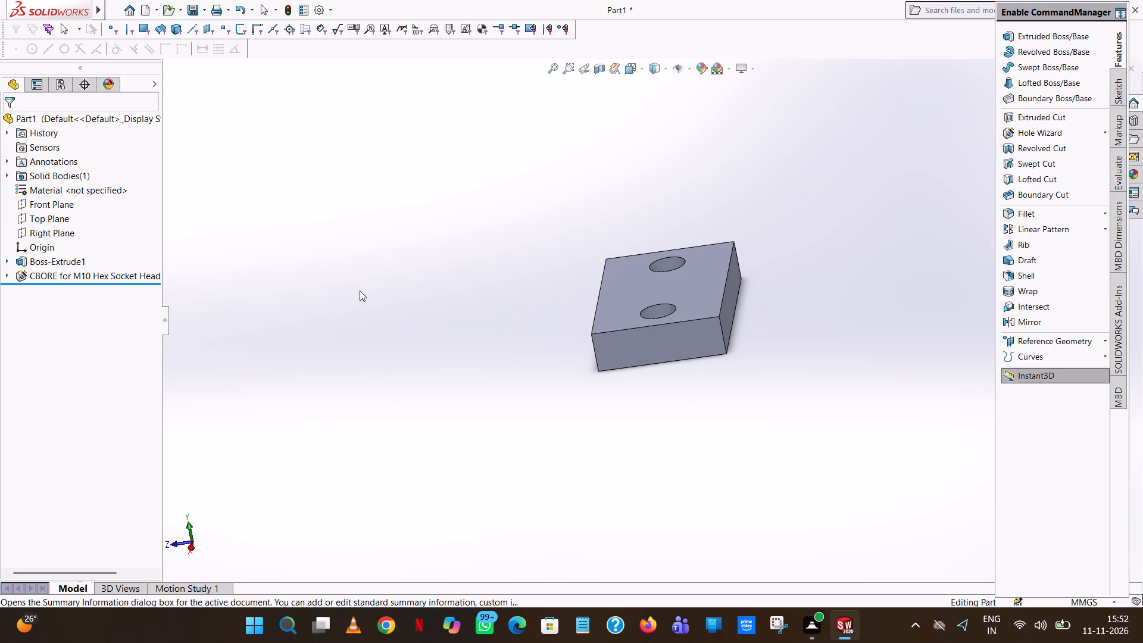
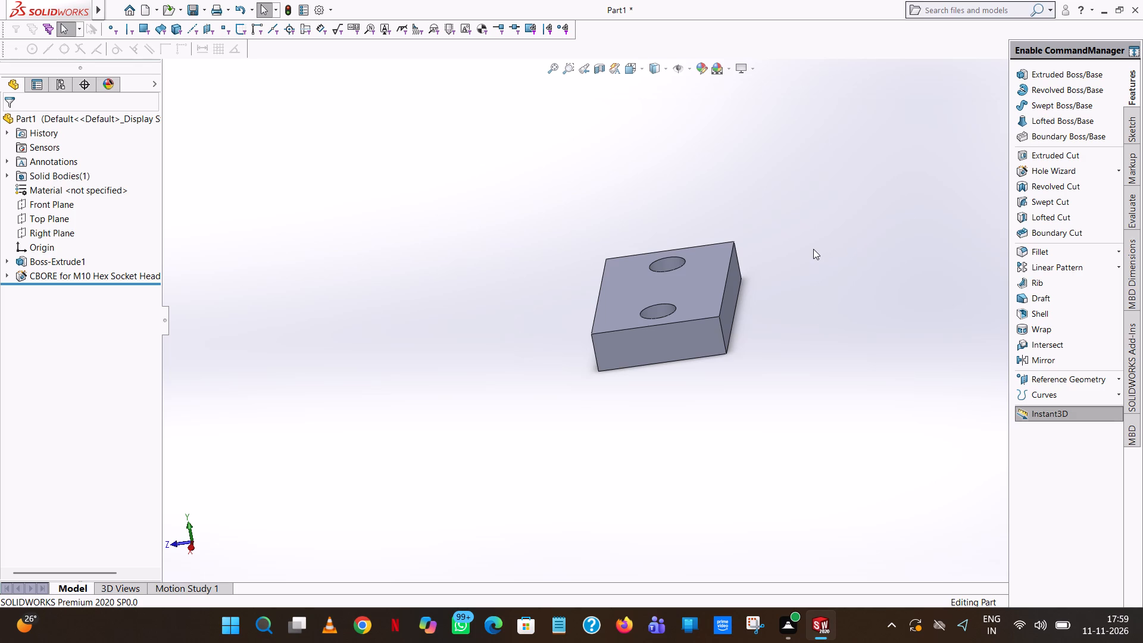
# Start an Extruded Boss sketch on the block's back long side face, the one containing the origin.
pyautogui.hotkey('ctrl', '7')
pyautogui.scroll(1, 780, 226)
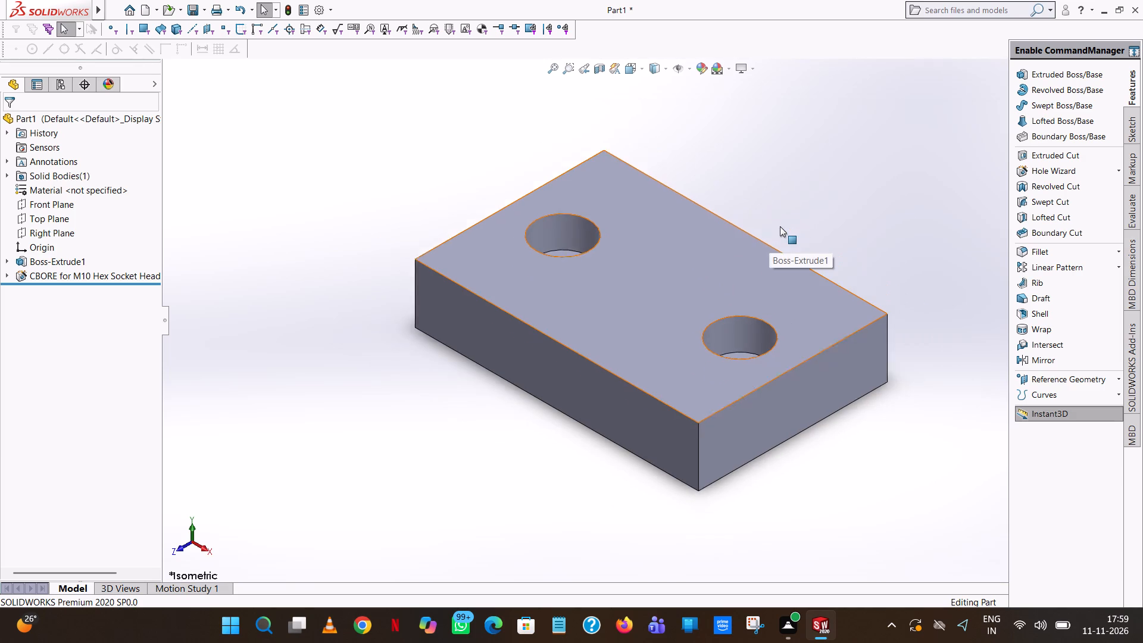
pyautogui.scroll(2, 780, 226)
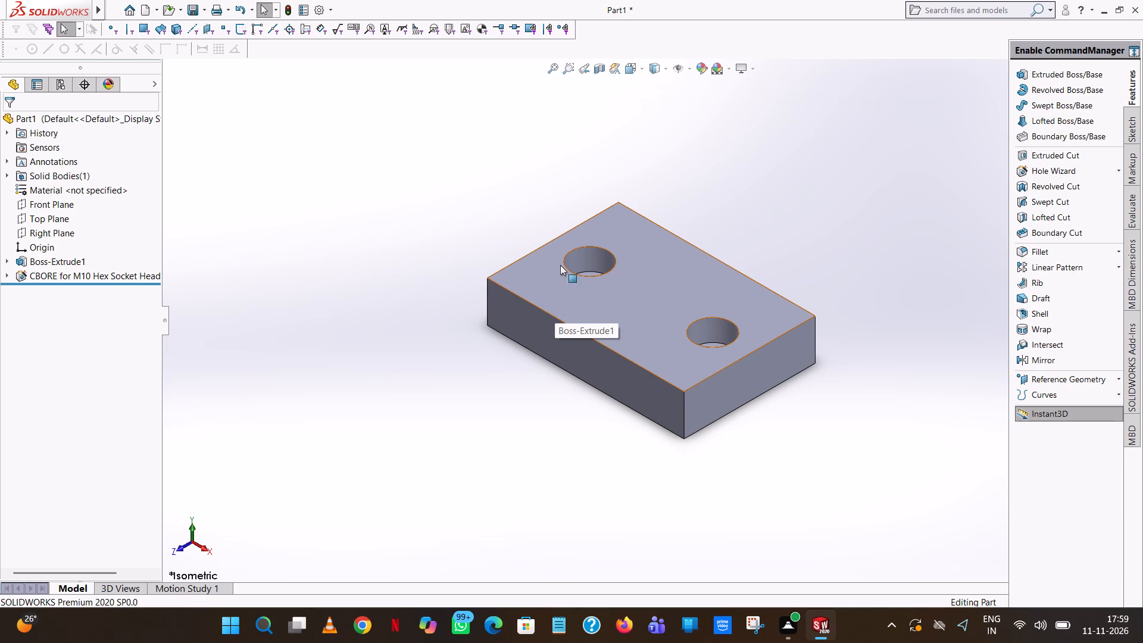
pyautogui.moveTo(858, 288); pyautogui.dragTo(819, 198, button='middle')
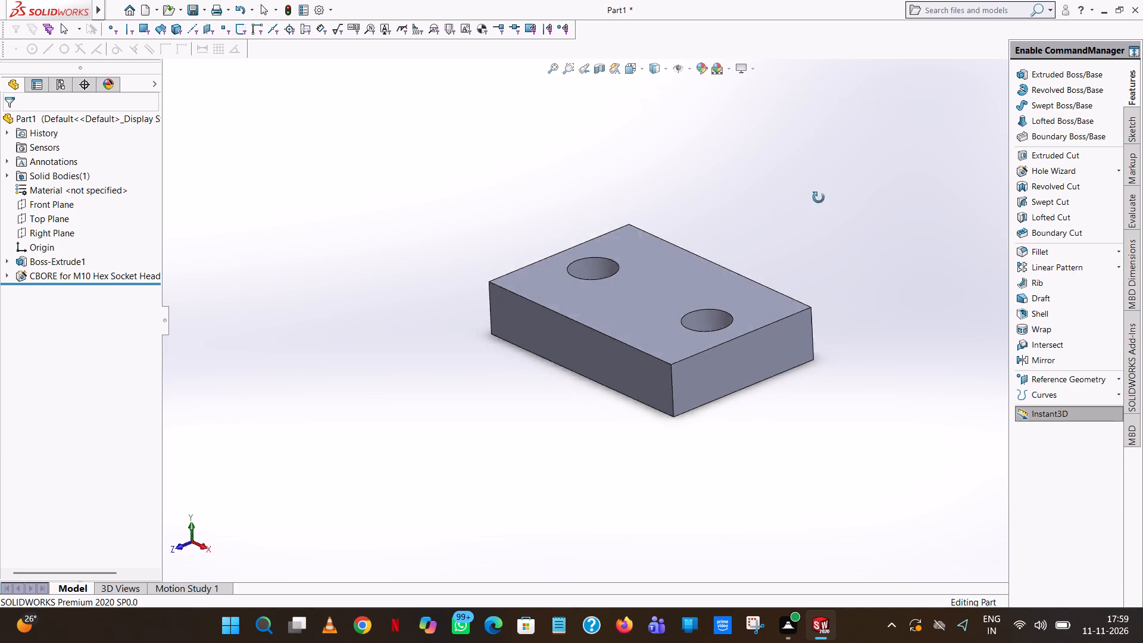
pyautogui.moveTo(819, 198); pyautogui.dragTo(720, 250, button='middle')
pyautogui.click(1055, 71)
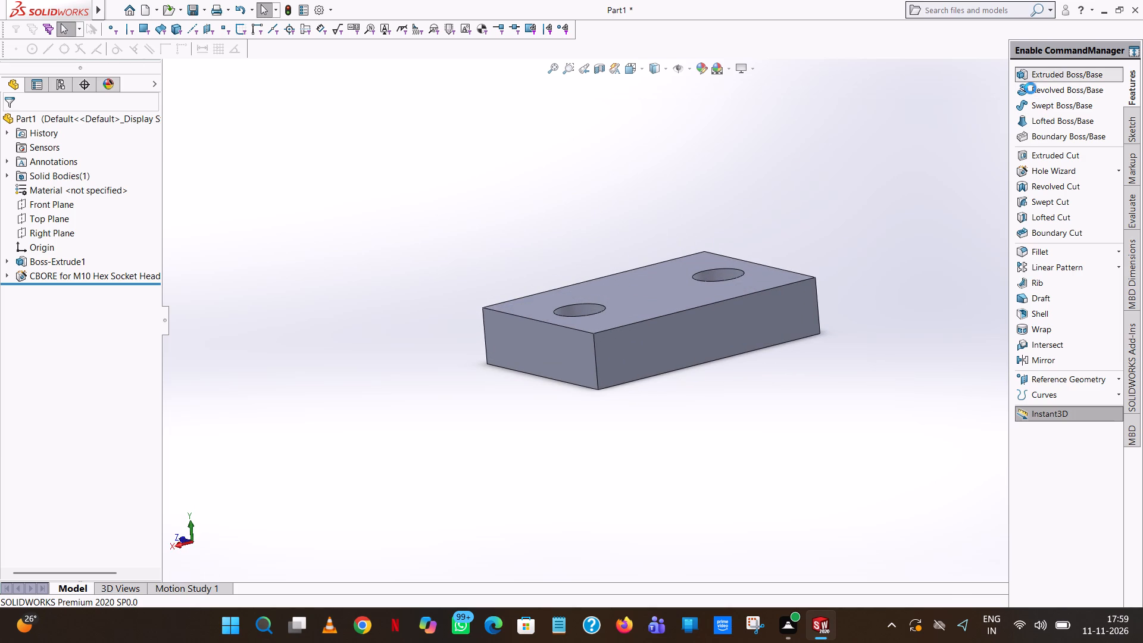
pyautogui.click(718, 323)
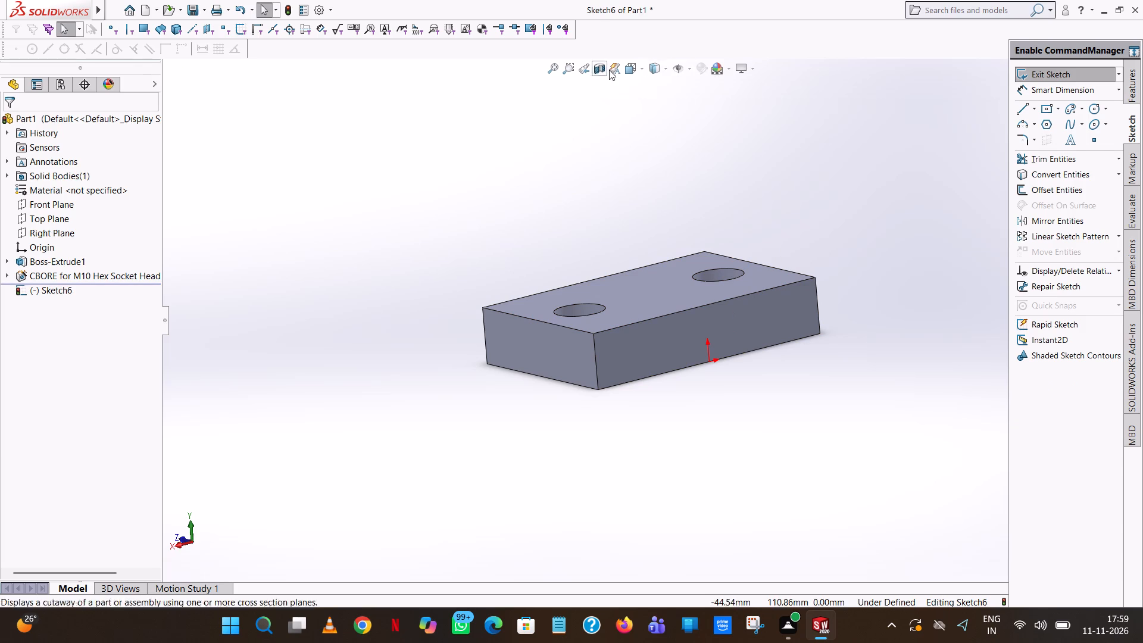
pyautogui.click(642, 73)
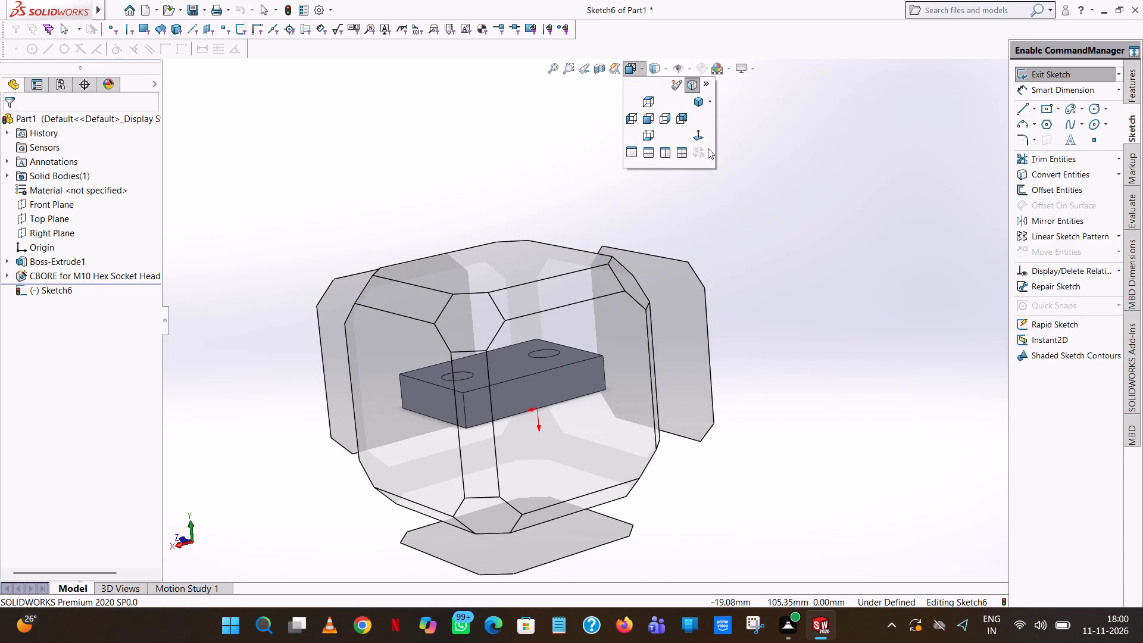
pyautogui.click(702, 137)
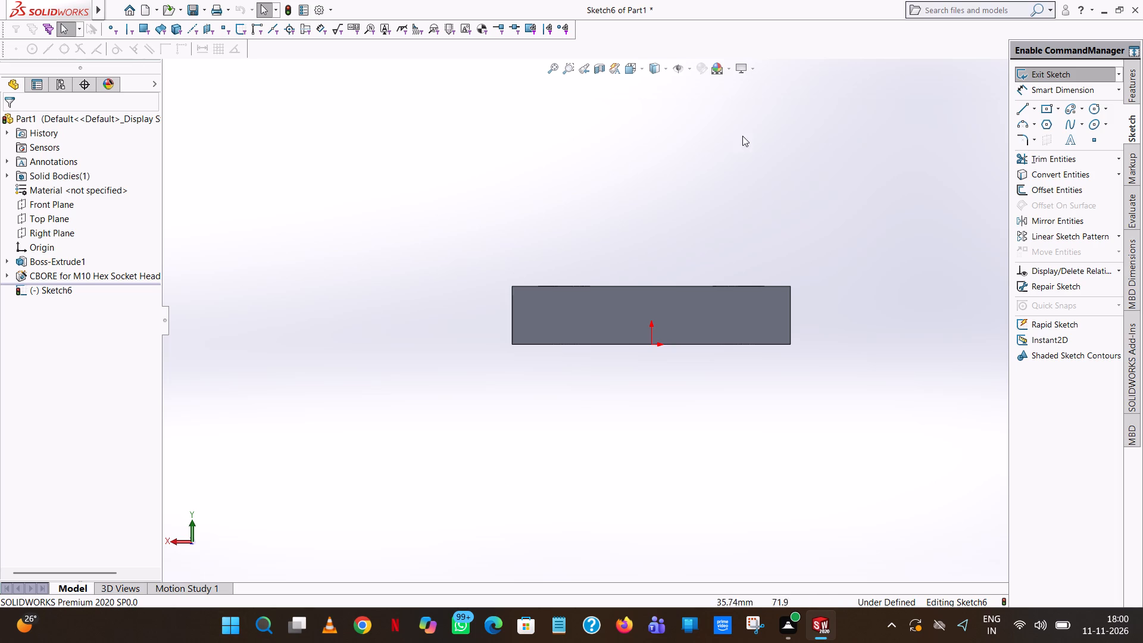
# Sketch a closed rectangle 64 mm wide and 75 mm high with lines, its base on the block's bottom edge and centred on the origin.
pyautogui.click(1016, 113)
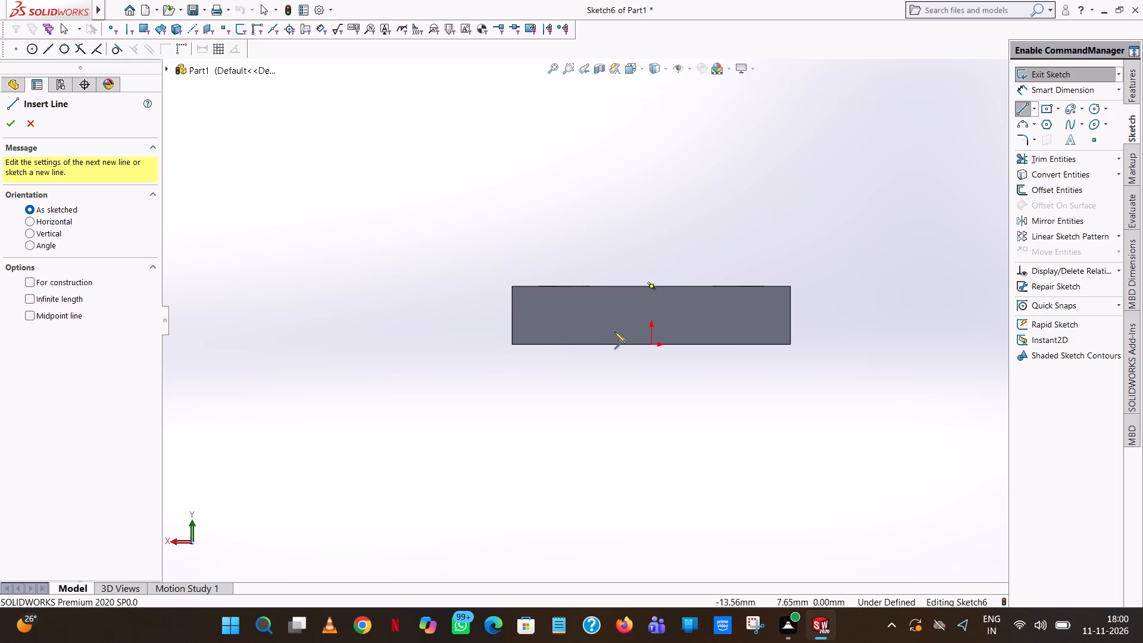
pyautogui.click(652, 344)
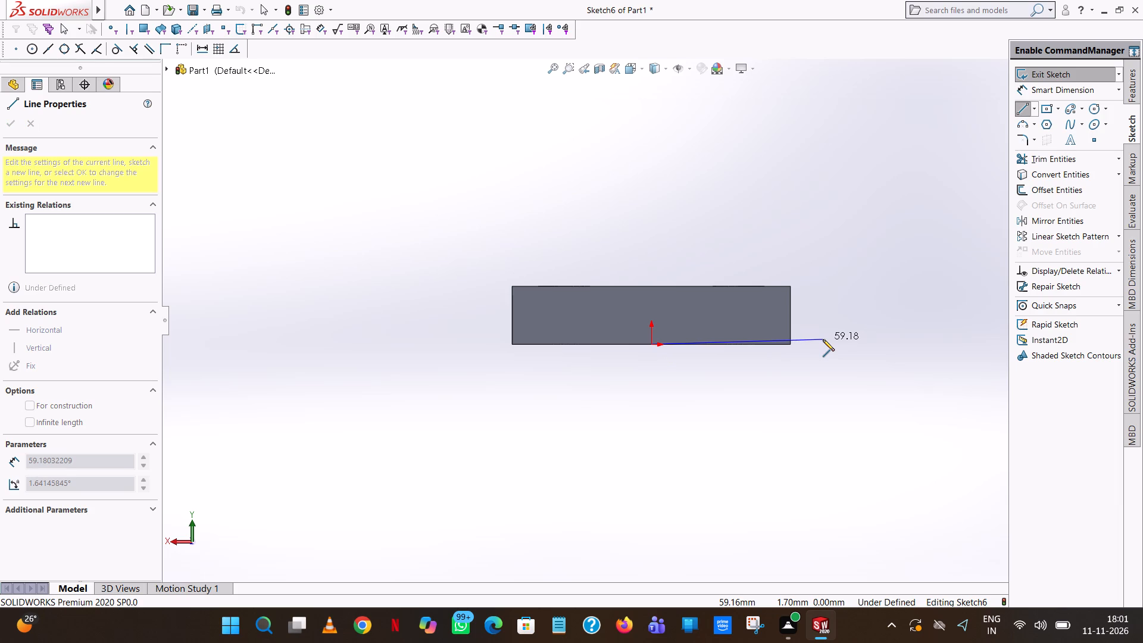
pyautogui.click(729, 344)
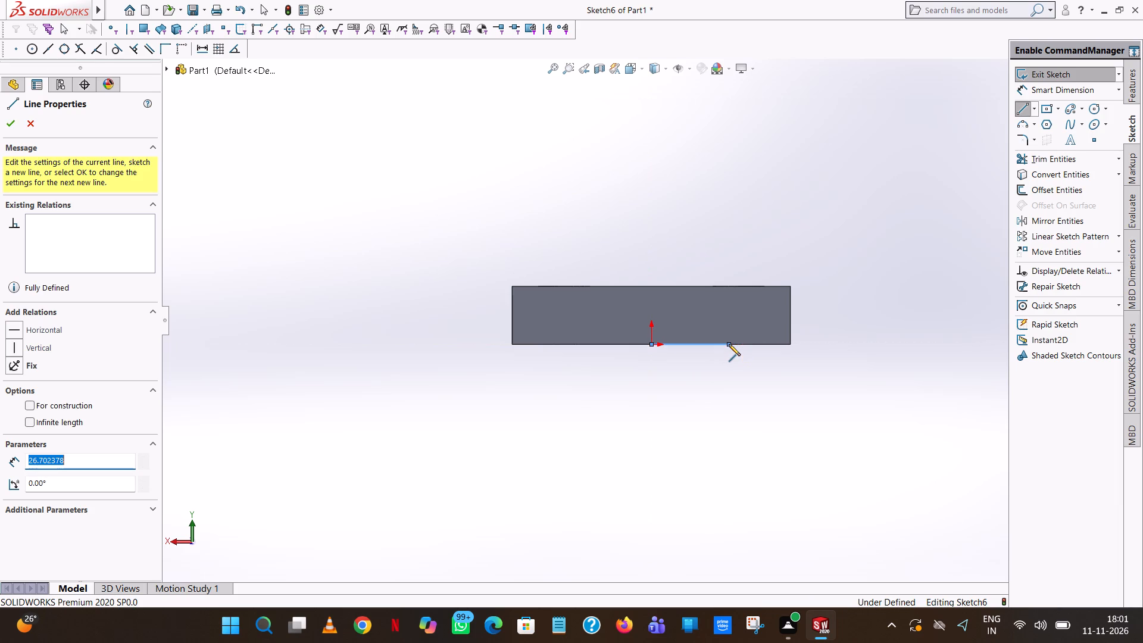
pyautogui.write('64/2')
pyautogui.press('Return')
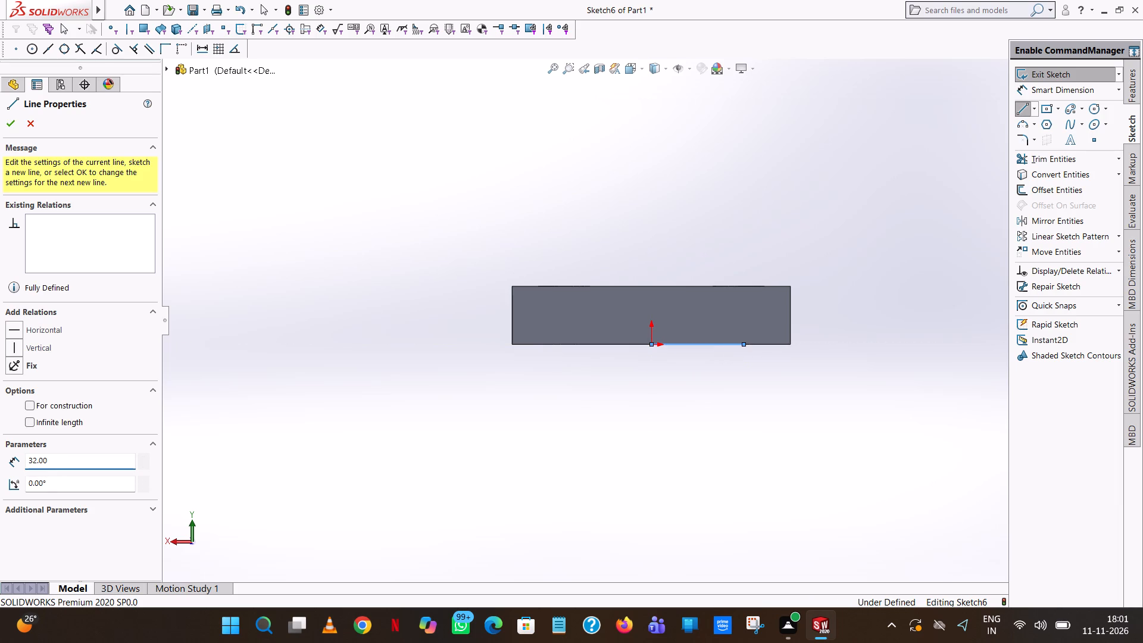
pyautogui.click(747, 102)
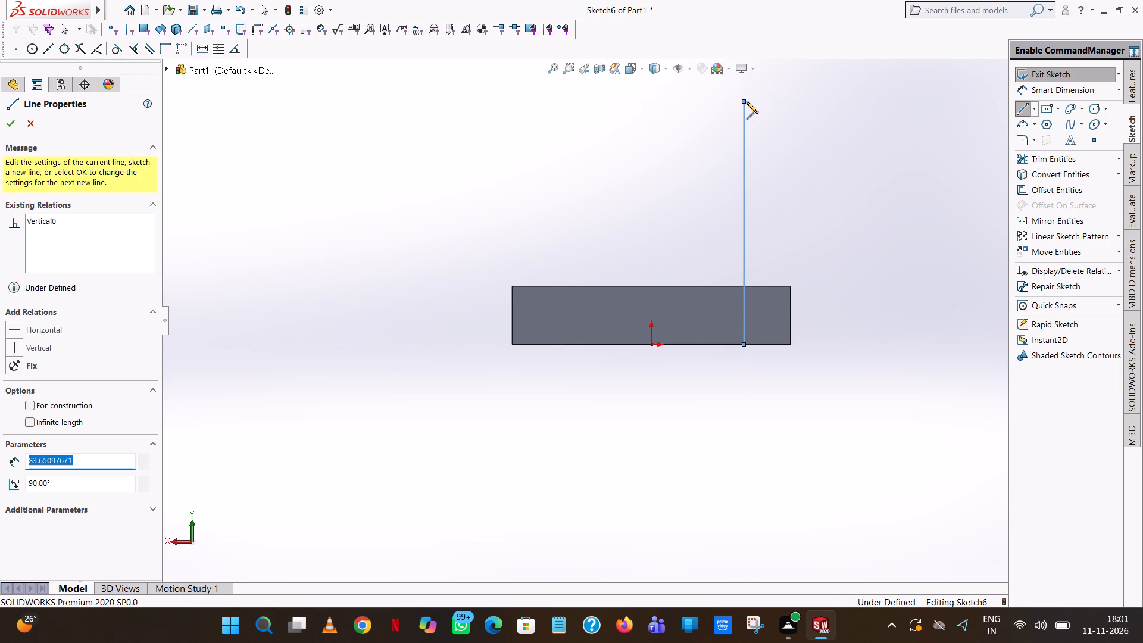
pyautogui.write('75')
pyautogui.press('Return')
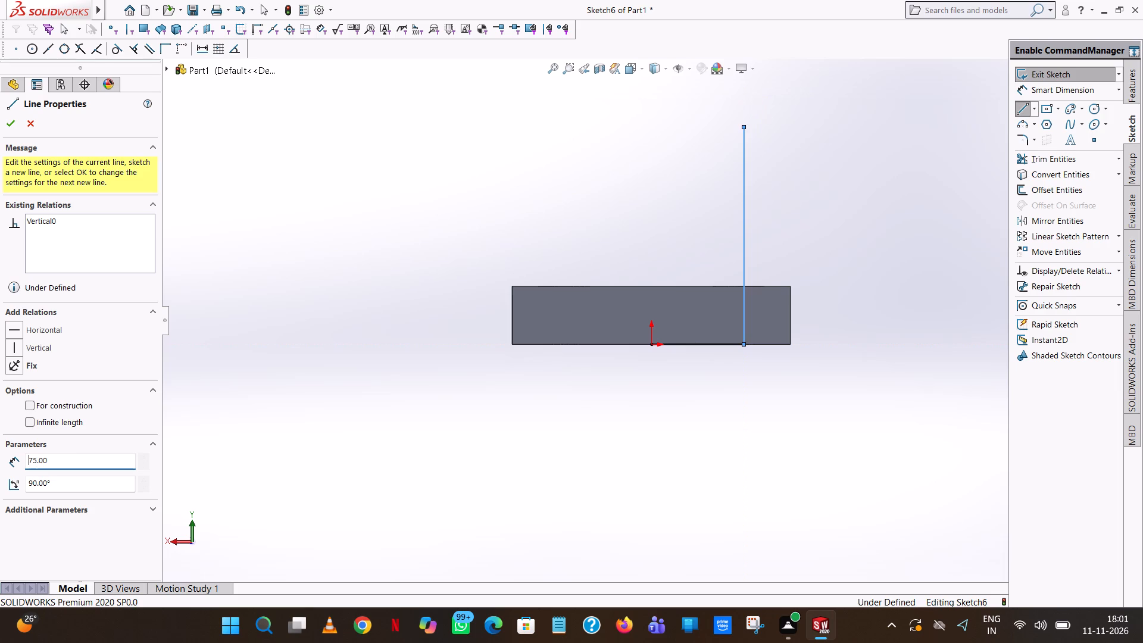
pyautogui.click(581, 127)
pyautogui.write('64')
pyautogui.press('Return')
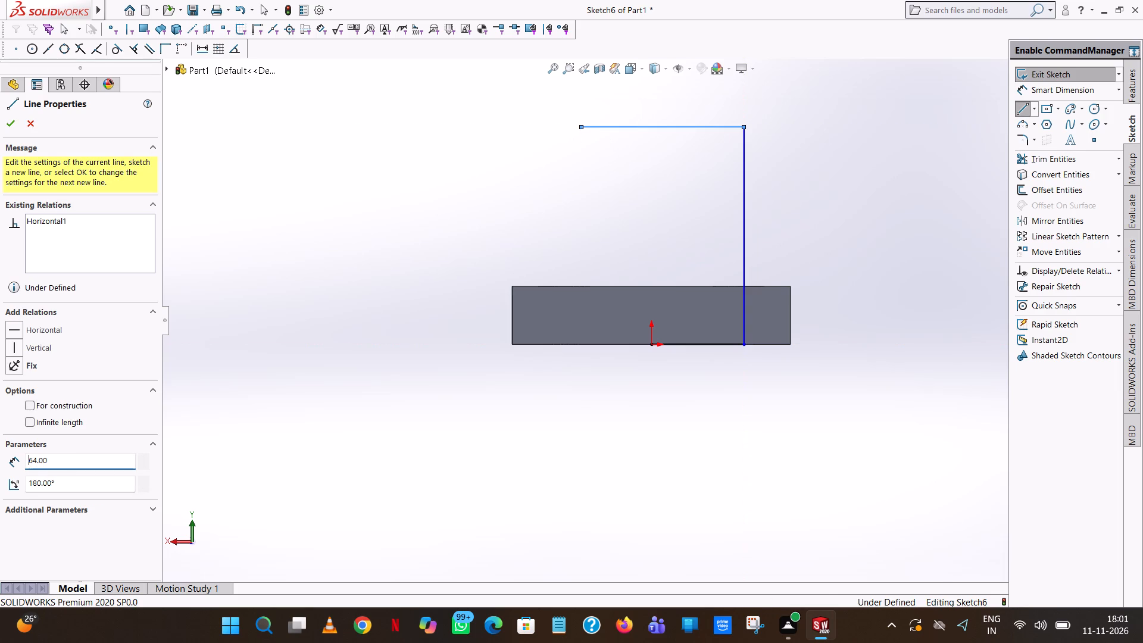
pyautogui.click(558, 344)
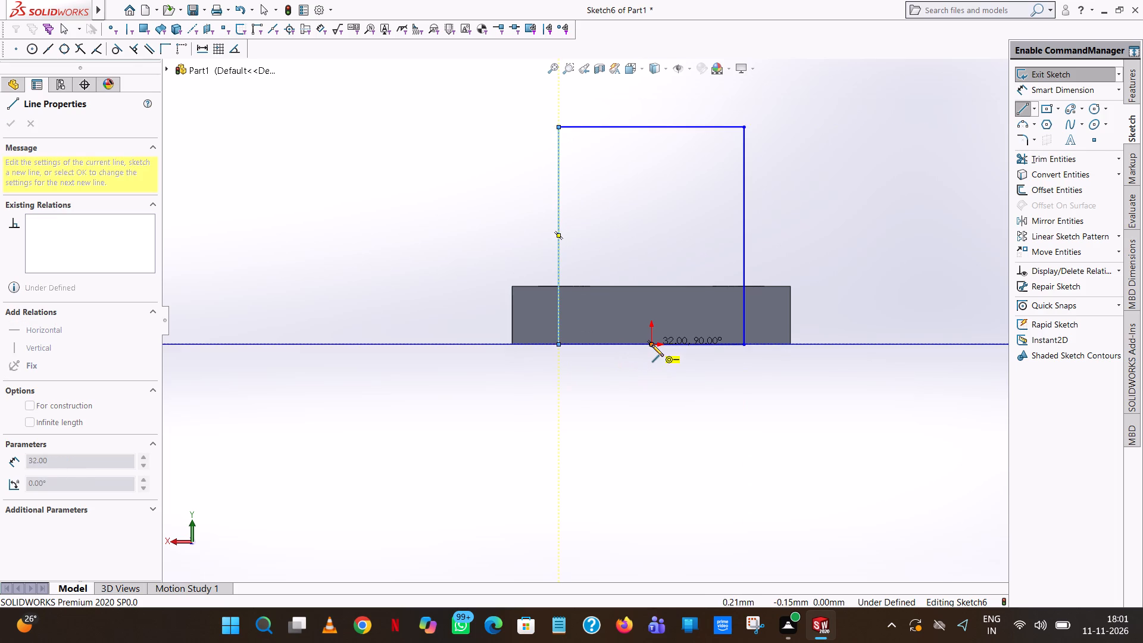
pyautogui.click(652, 345)
pyautogui.rightClick(651, 344)
pyautogui.click(713, 352)
pyautogui.click(823, 247)
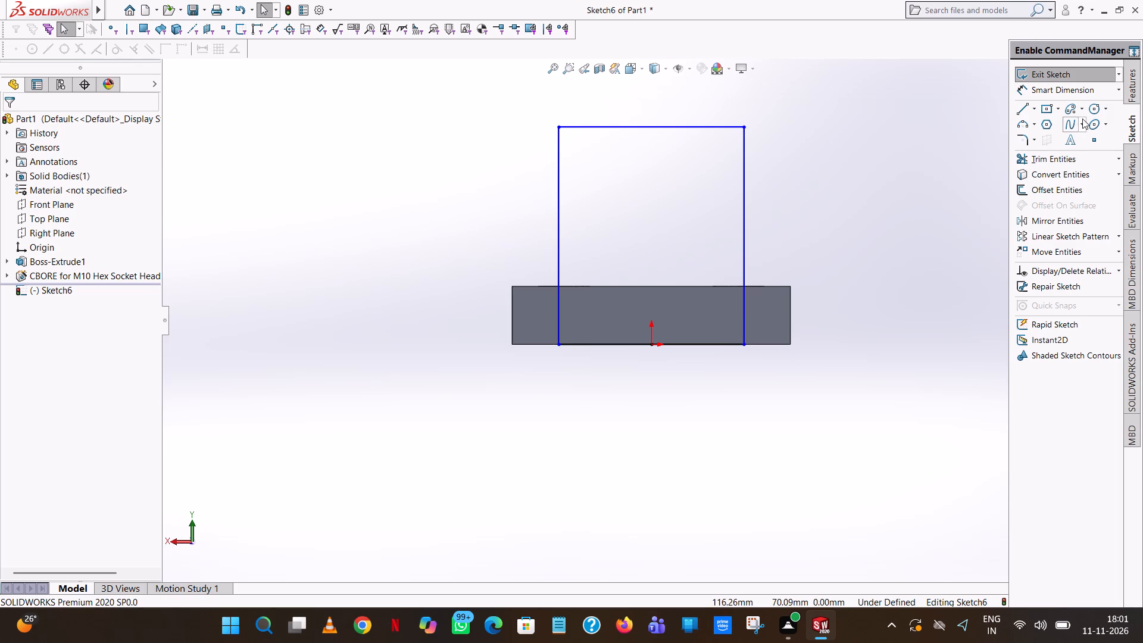
# Dimension the rectangle's width, the distance from its +X vertical side to the origin, and its height above the origin.
pyautogui.click(1050, 90)
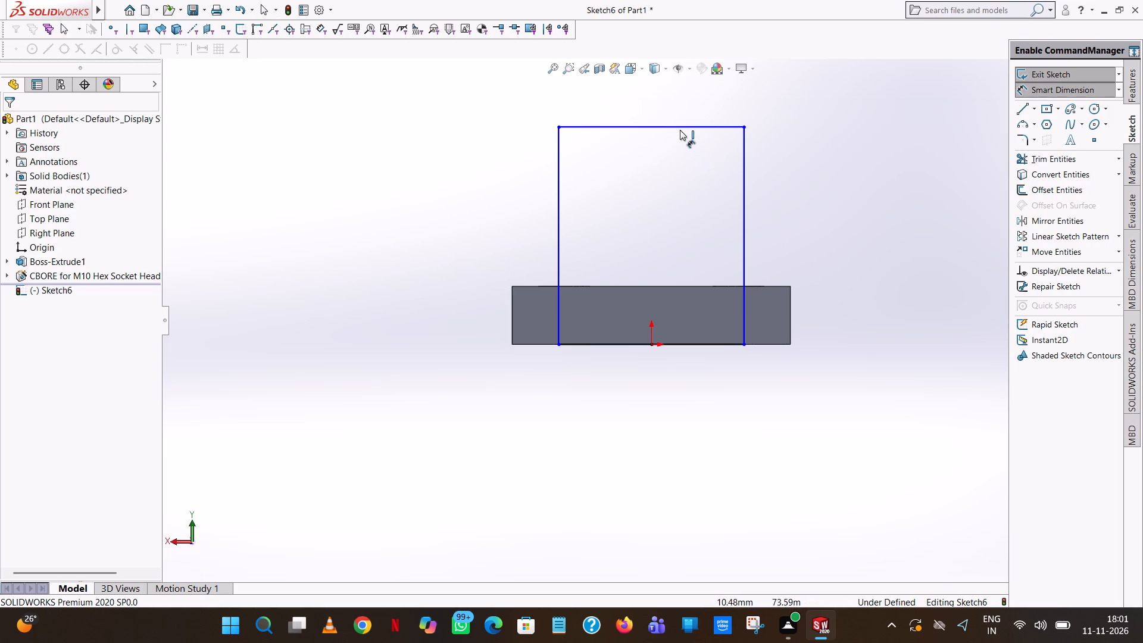
pyautogui.click(680, 129)
pyautogui.click(669, 96)
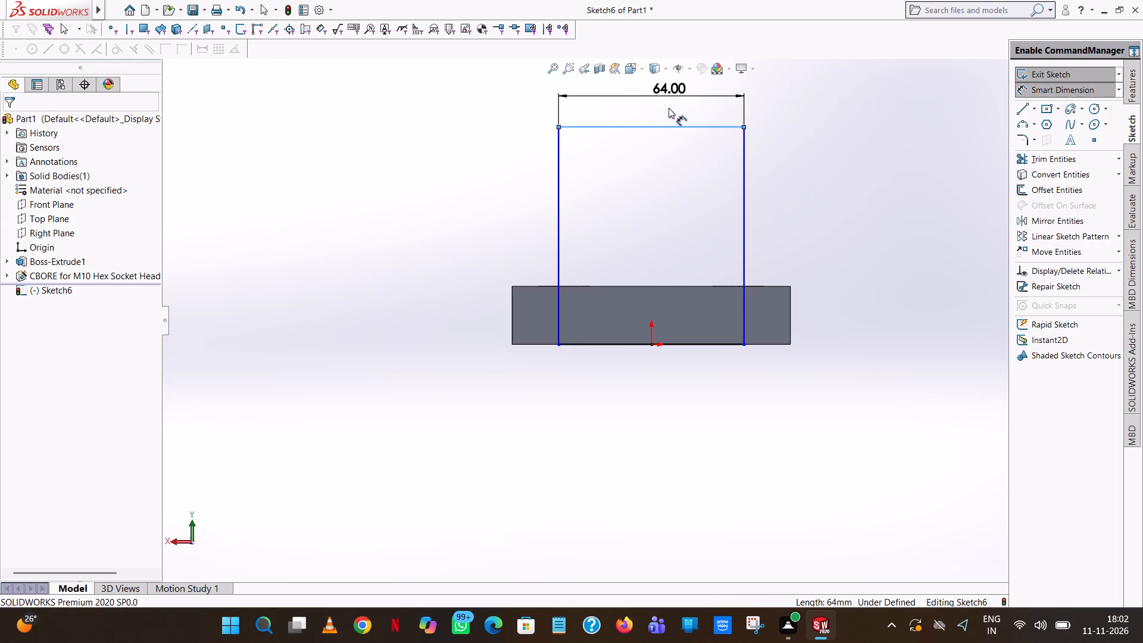
pyautogui.click(620, 73)
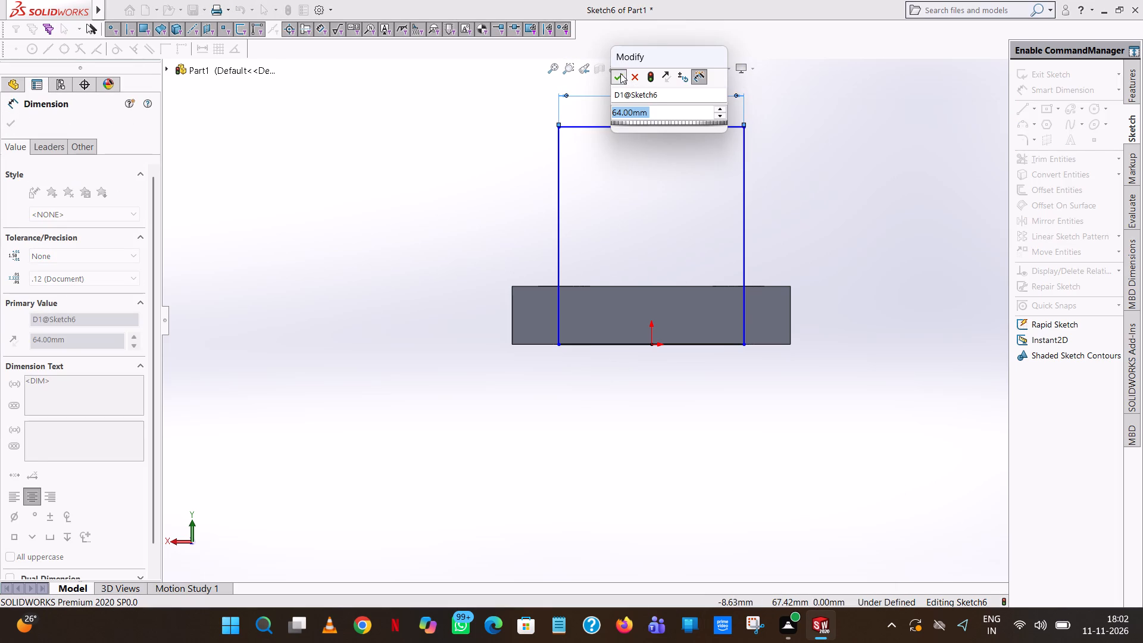
pyautogui.click(488, 149)
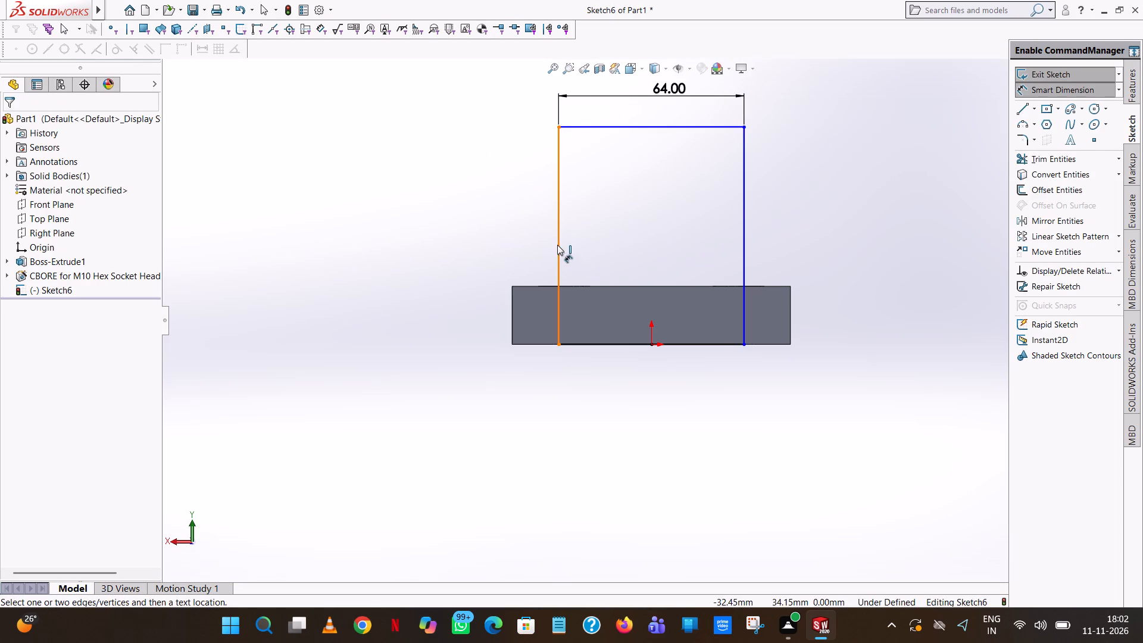
pyautogui.click(557, 244)
pyautogui.click(649, 343)
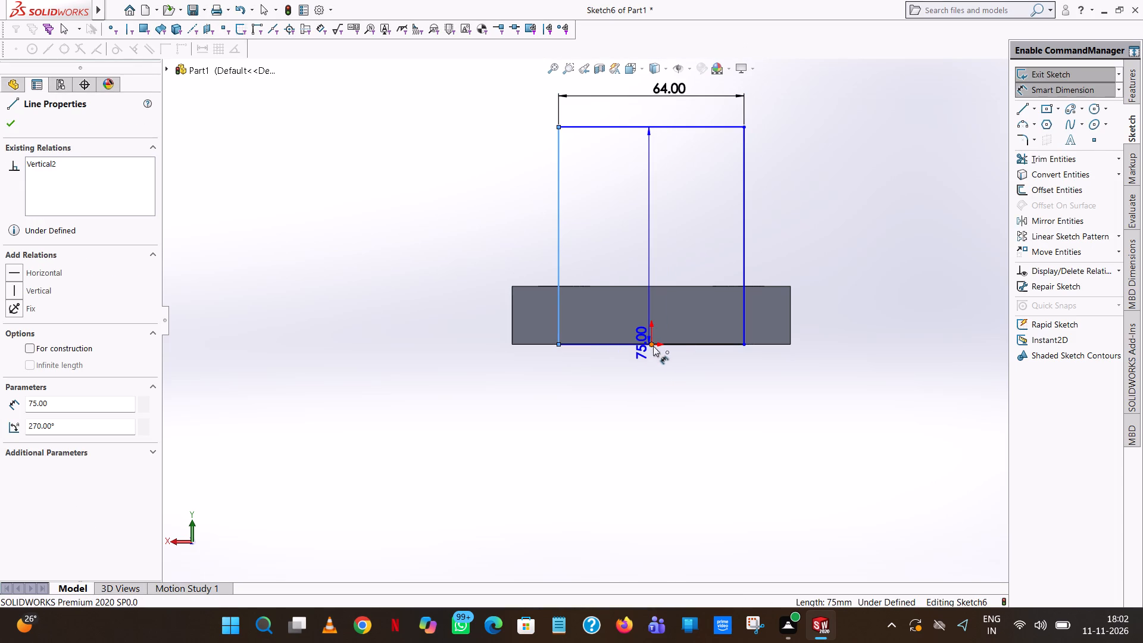
pyautogui.click(642, 389)
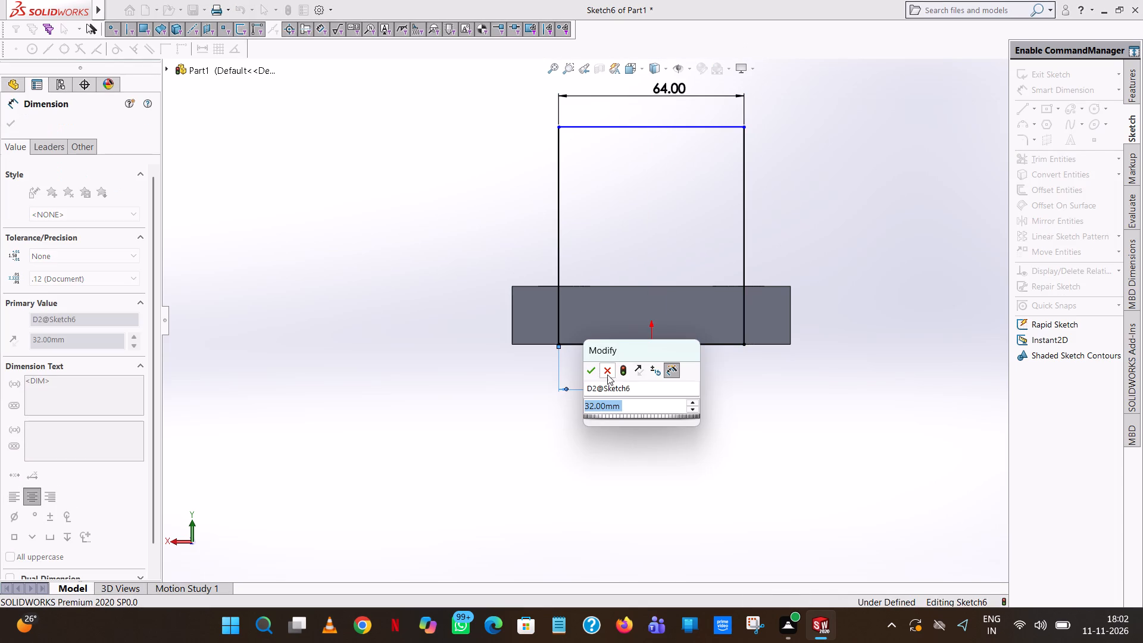
pyautogui.click(595, 370)
pyautogui.click(778, 410)
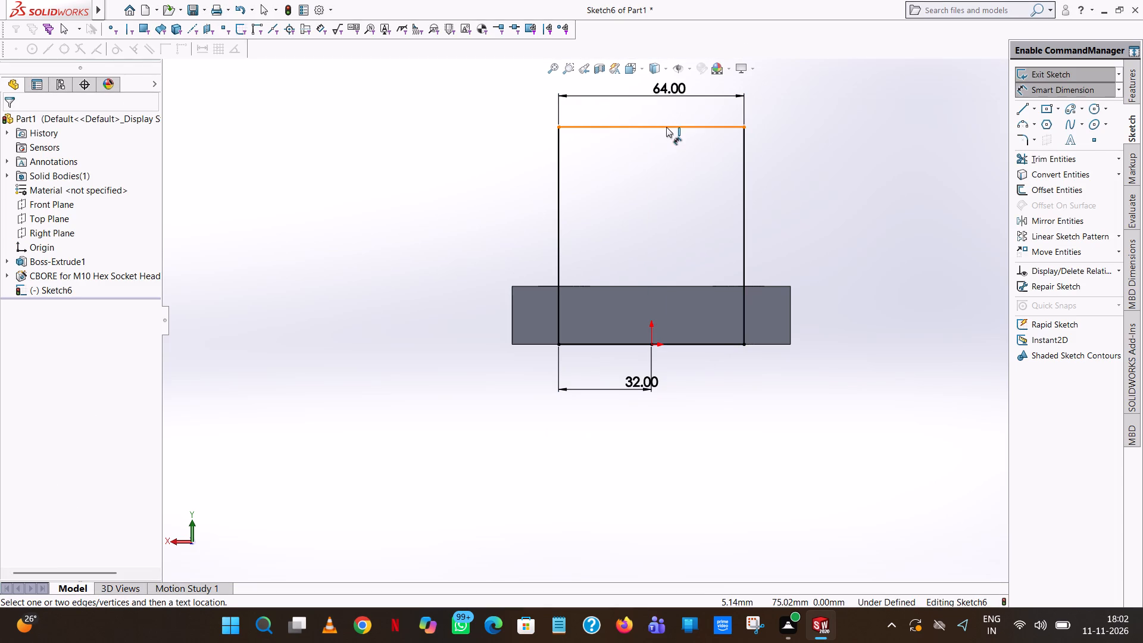
pyautogui.click(666, 127)
pyautogui.click(652, 344)
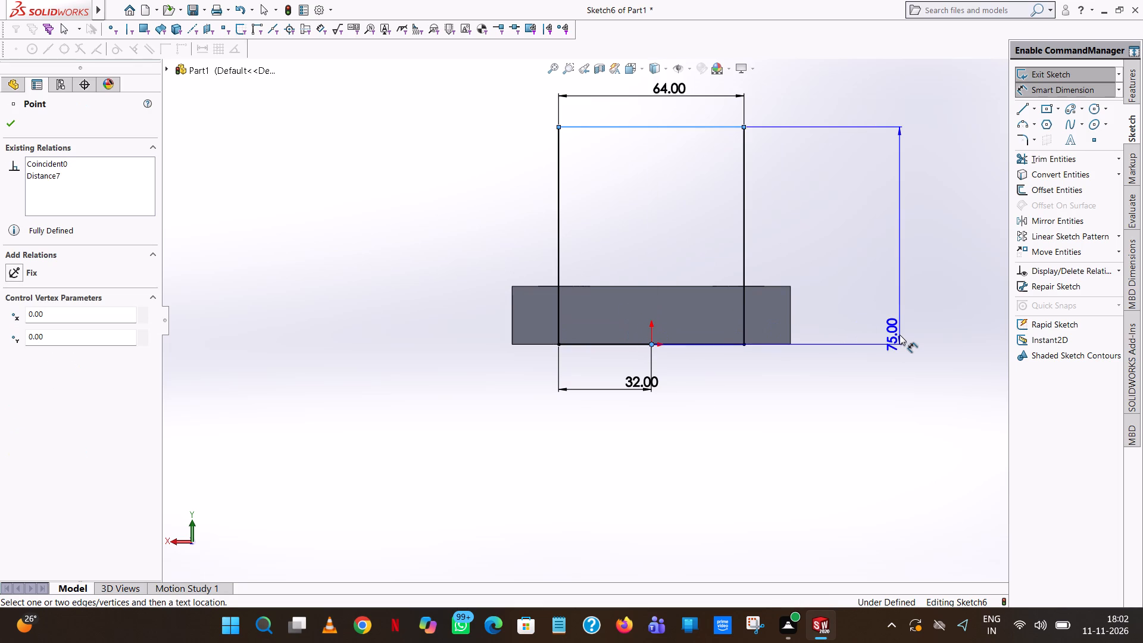
pyautogui.click(900, 333)
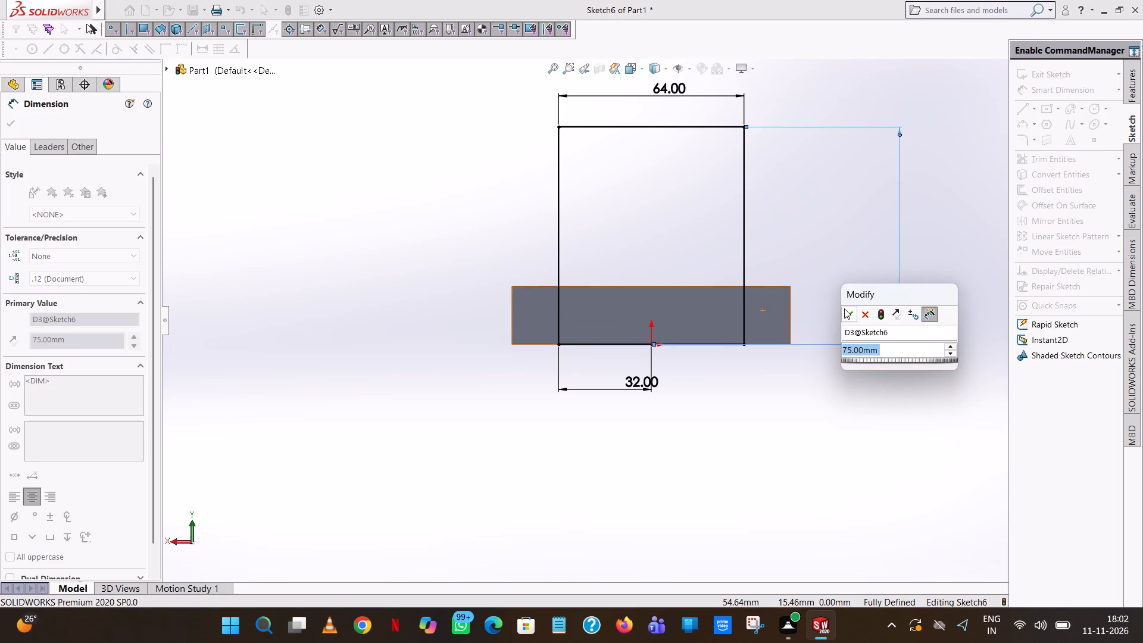
pyautogui.click(845, 310)
pyautogui.click(922, 161)
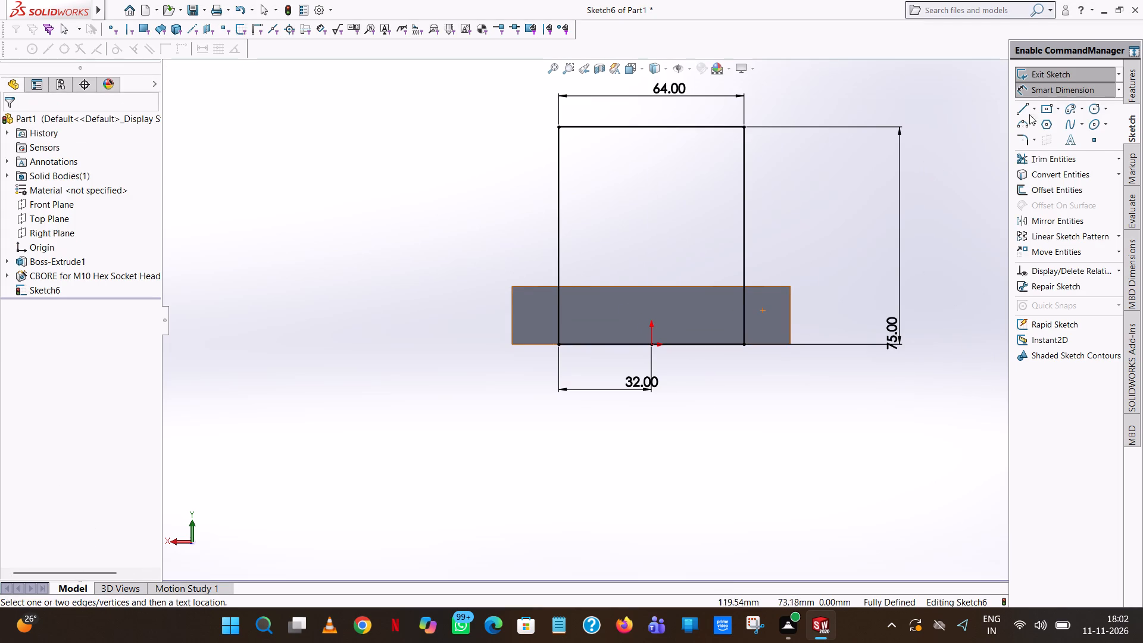
# Extrude the rectangle 12 mm blind in the reversed direction, into the block, merged with the base.
pyautogui.click(1131, 77)
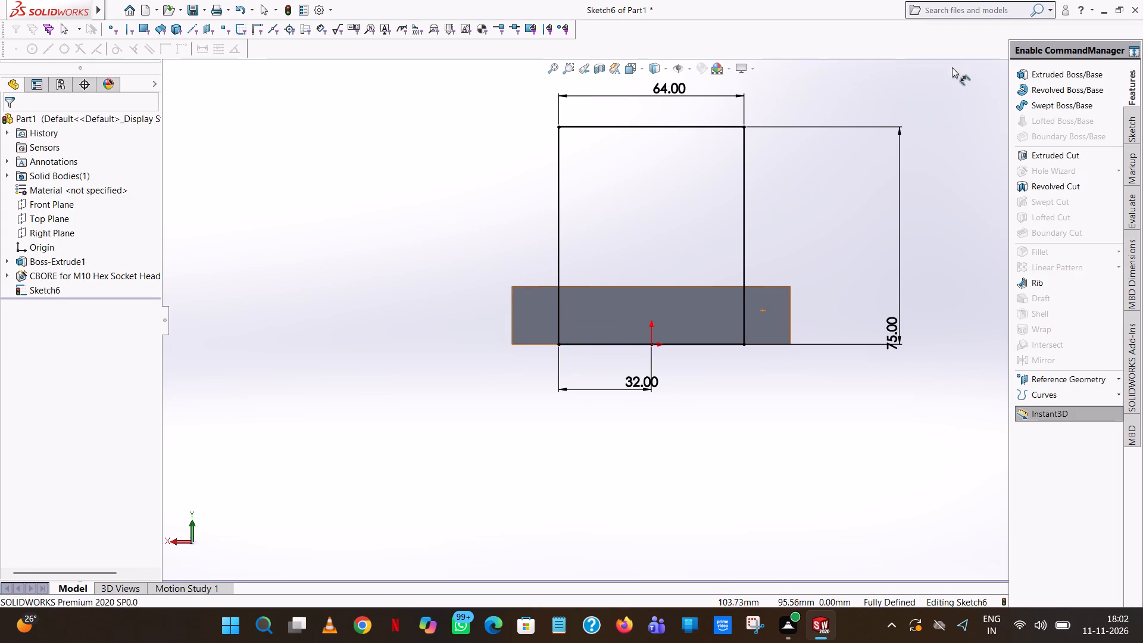
pyautogui.click(1063, 80)
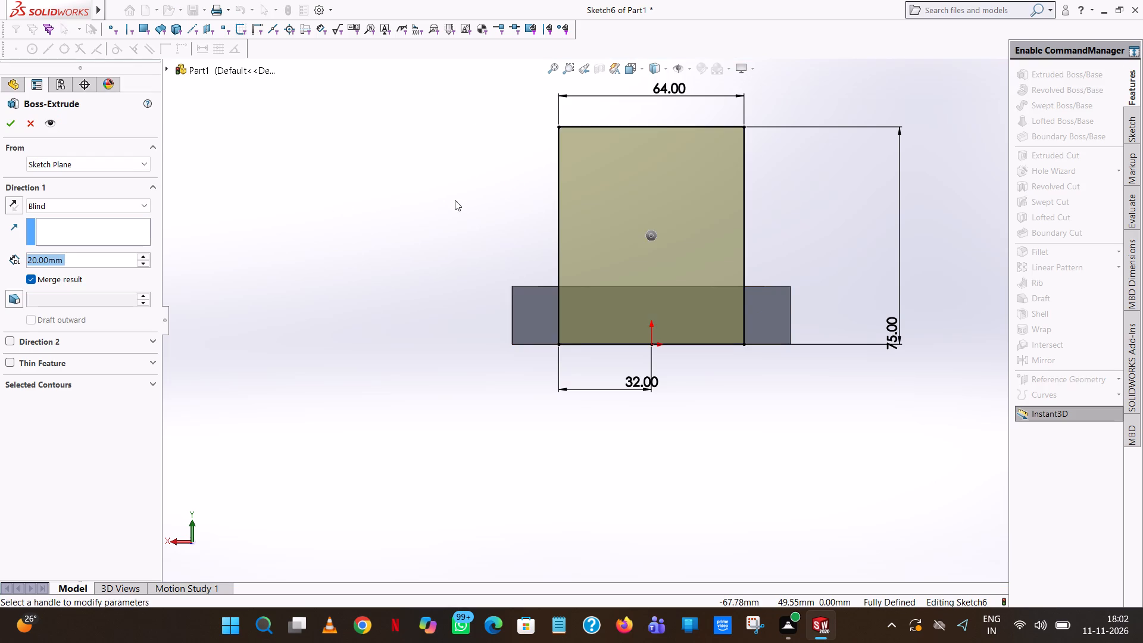
pyautogui.scroll(1, 455, 199)
pyautogui.moveTo(455, 199); pyautogui.dragTo(591, 229, button='middle')
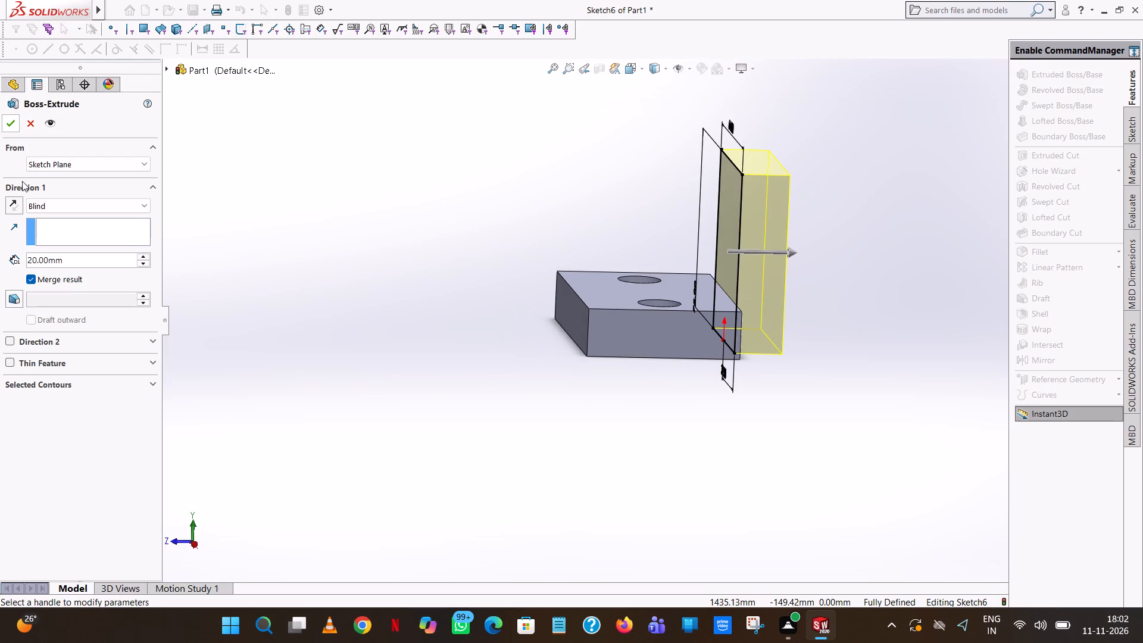
pyautogui.click(10, 199)
pyautogui.click(105, 252)
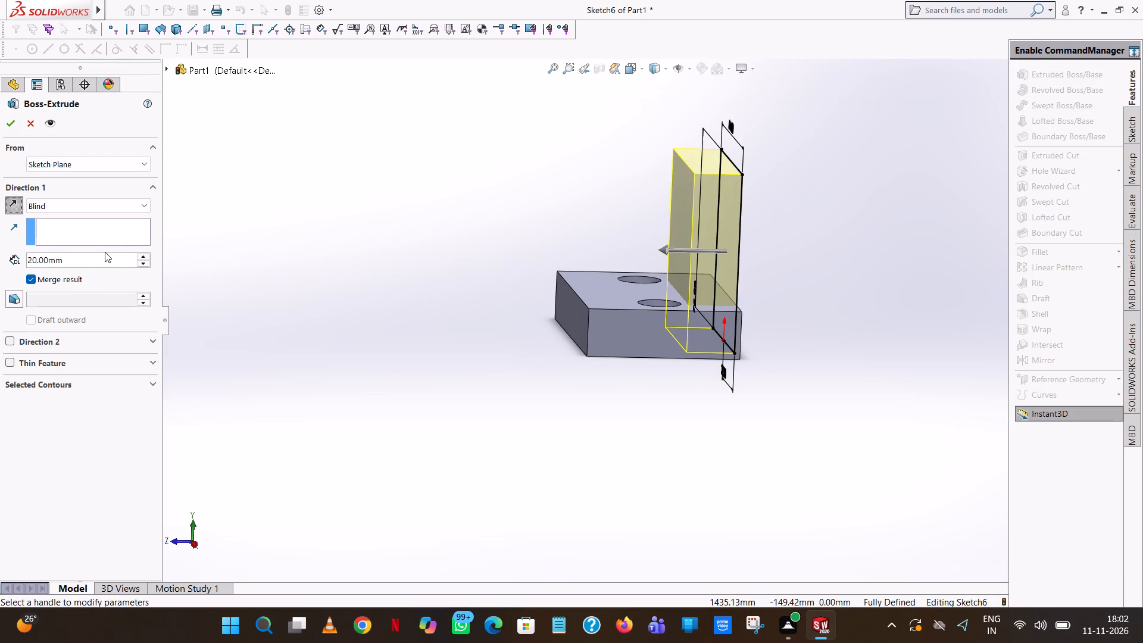
pyautogui.doubleClick(101, 255)
pyautogui.write('12')
pyautogui.press('Return')
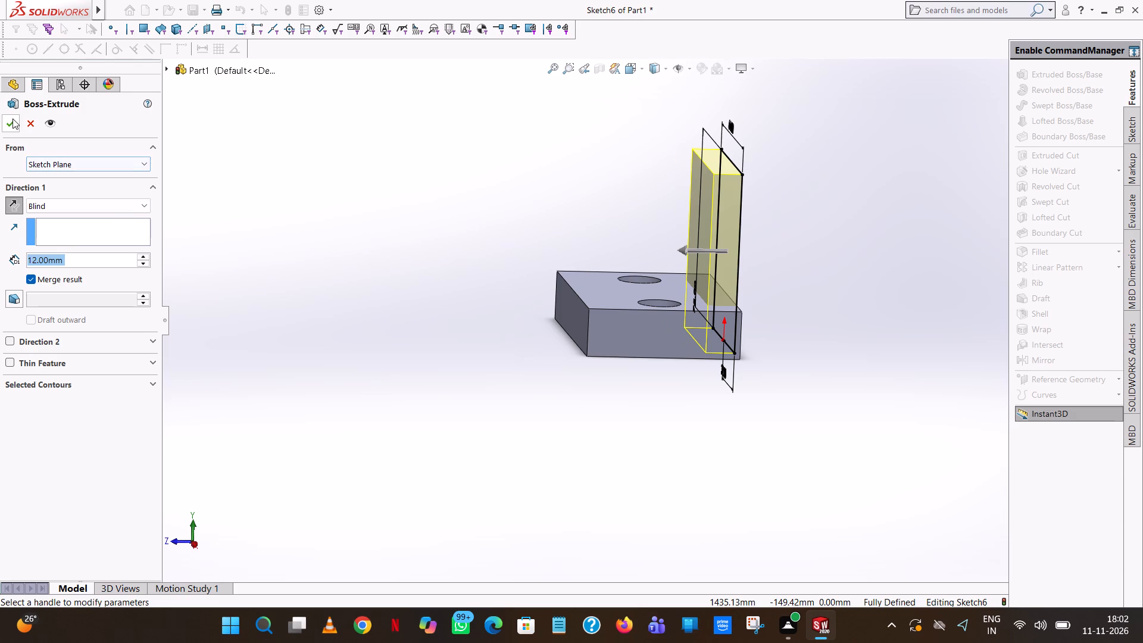
pyautogui.click(13, 118)
pyautogui.click(530, 178)
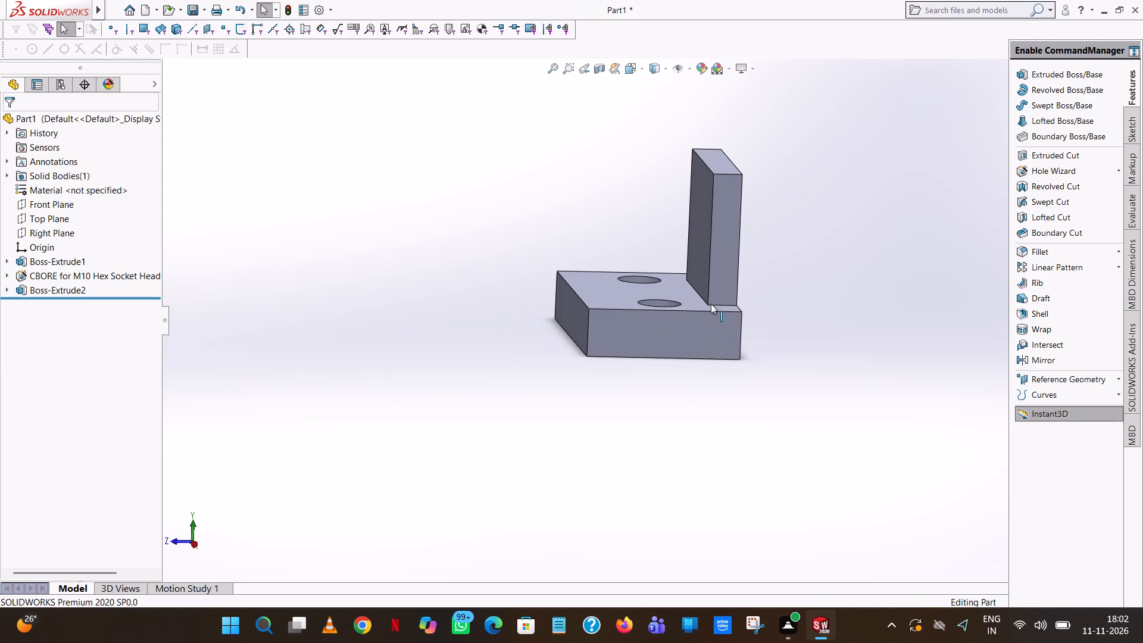
# Start an Extruded Boss sketch on the upright plate's narrow +X side face, viewed normal to the face.
pyautogui.scroll(-6, 723, 301)
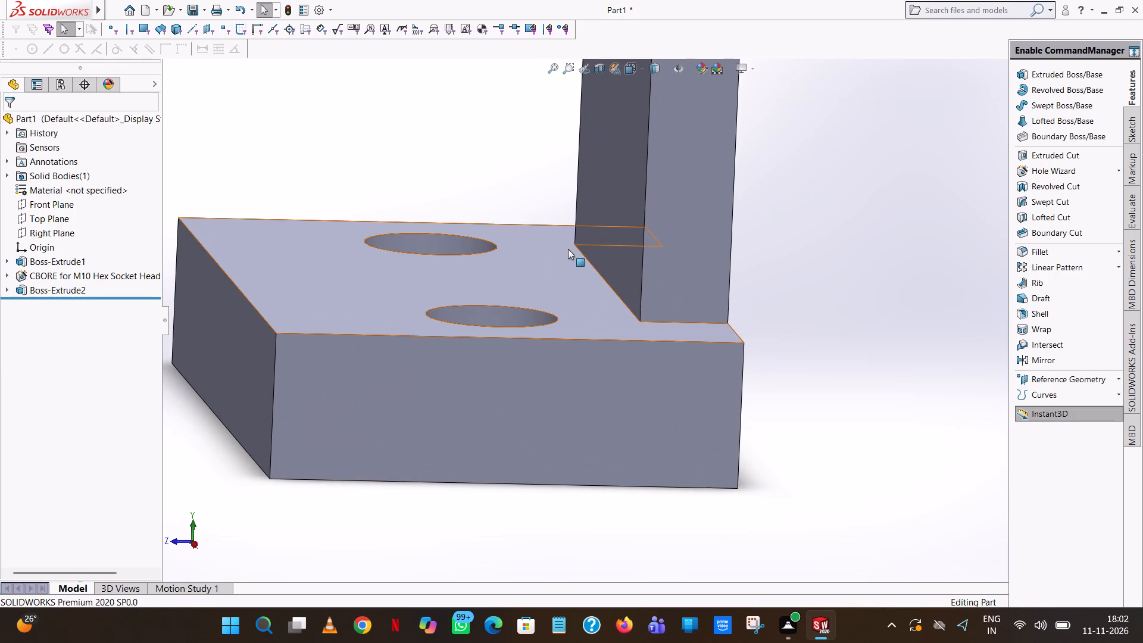
pyautogui.moveTo(569, 246); pyautogui.dragTo(563, 210, button='middle')
pyautogui.scroll(1, 569, 246)
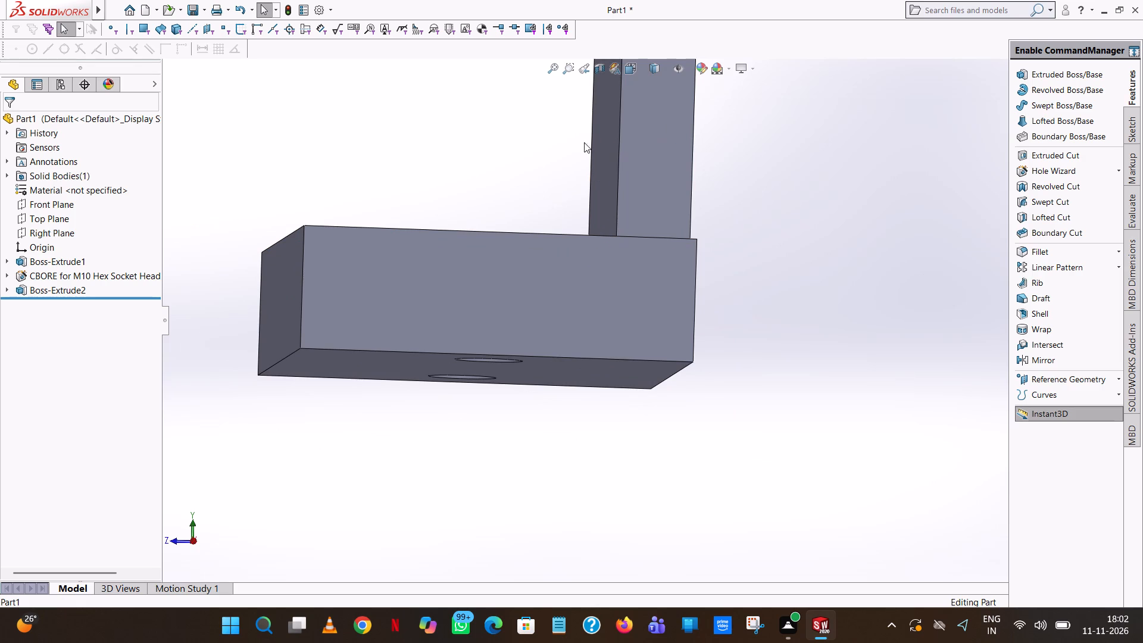
pyautogui.scroll(7, 612, 155)
pyautogui.moveTo(640, 142); pyautogui.dragTo(632, 193, button='middle')
pyautogui.click(1074, 77)
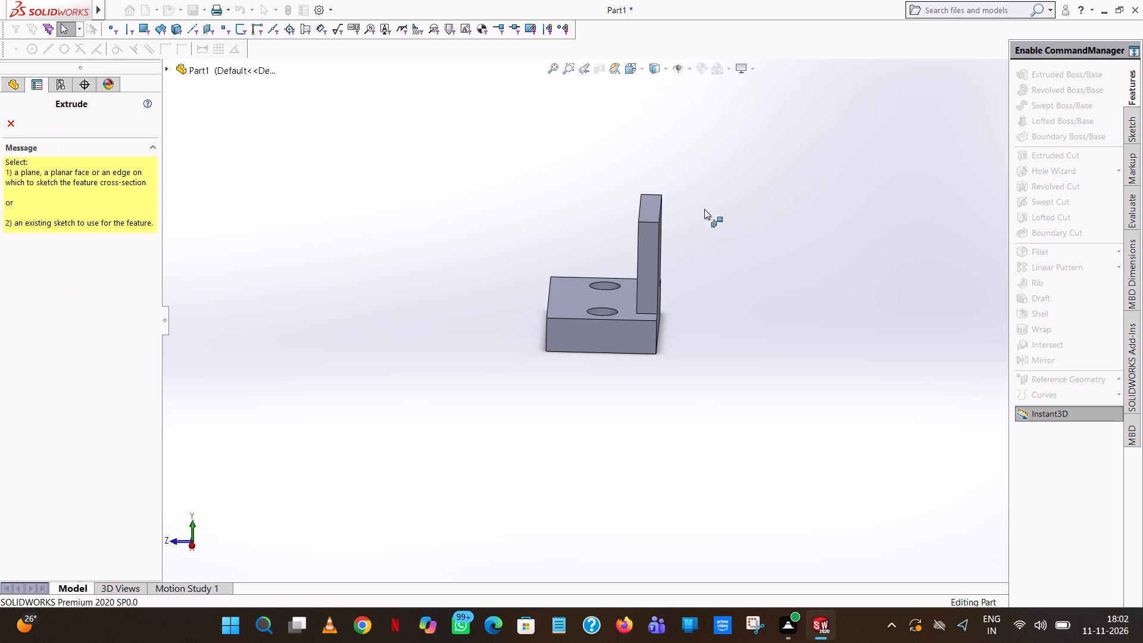
pyautogui.click(642, 244)
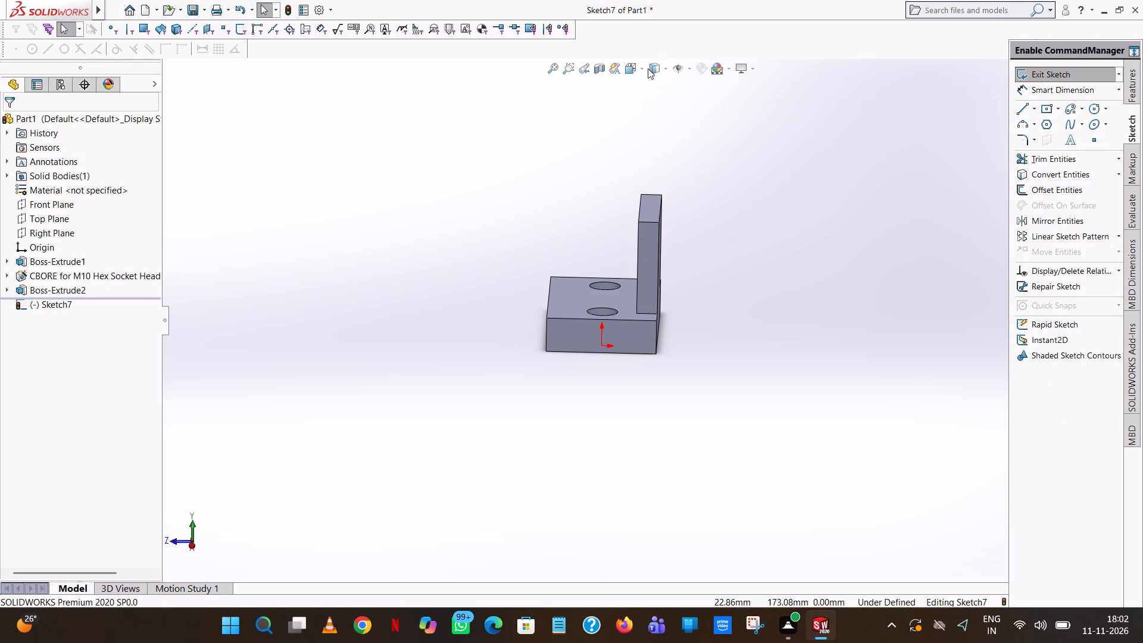
pyautogui.click(644, 71)
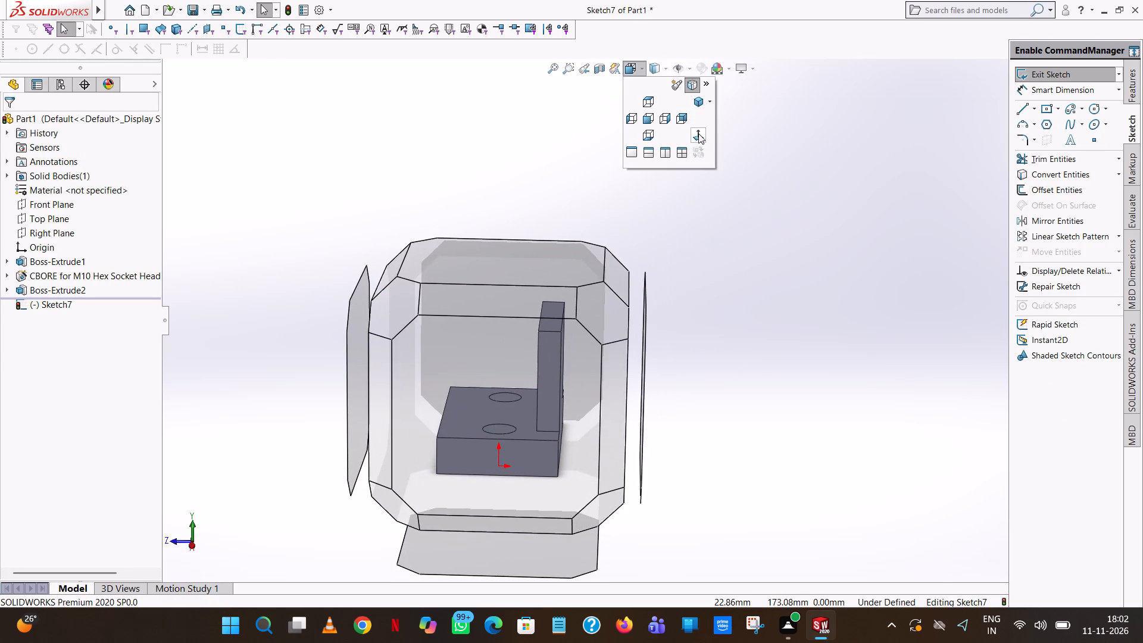
pyautogui.click(698, 133)
pyautogui.scroll(-4, 676, 226)
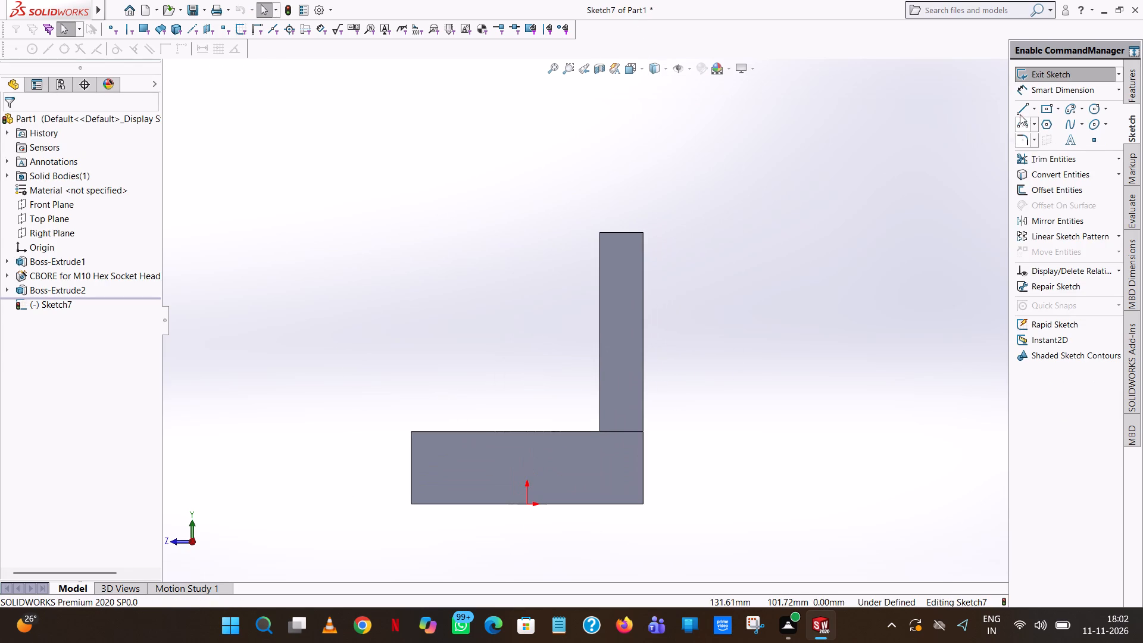
# Sketch a line about 42 mm long from the plate's outer (-Z) top corner, sloping up and outward, and set its angle to 60°.
pyautogui.click(1022, 107)
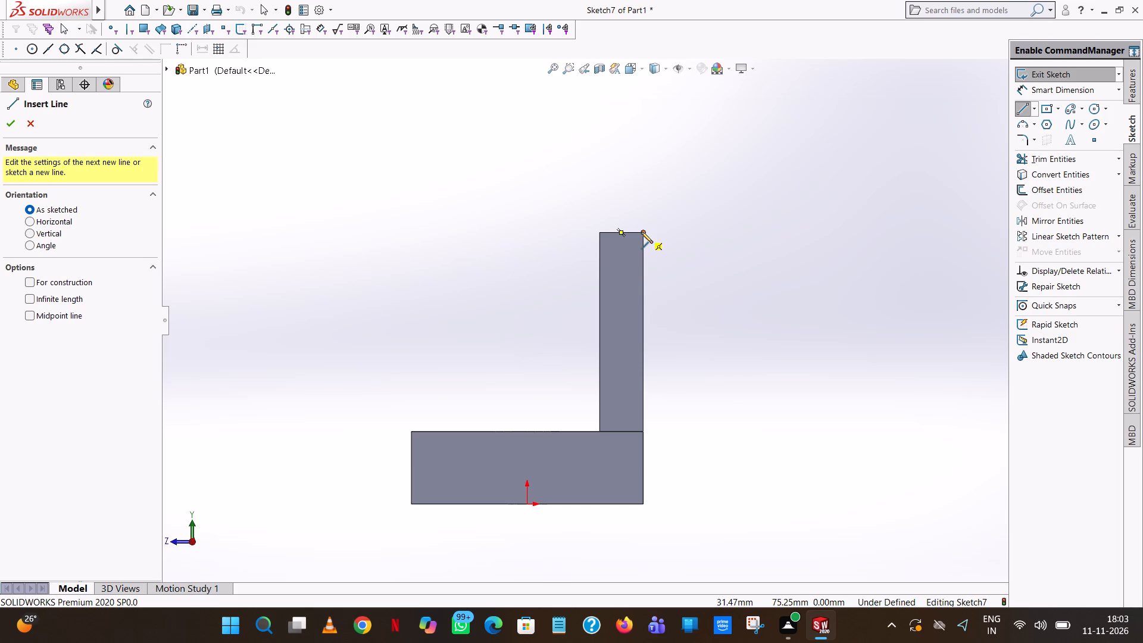
pyautogui.click(642, 231)
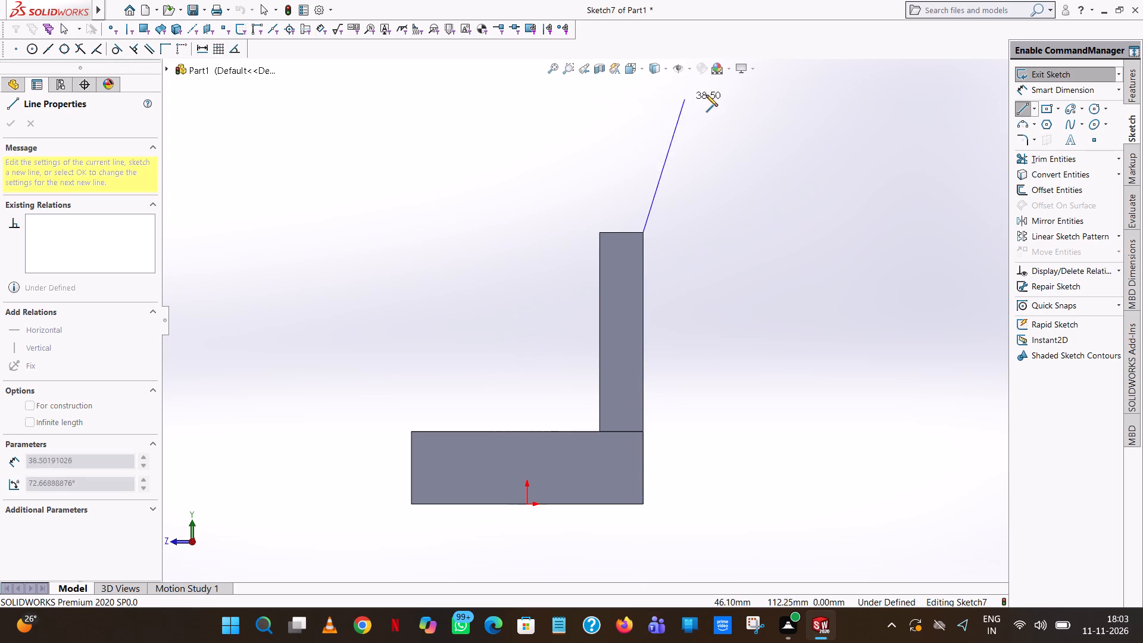
pyautogui.scroll(2, 697, 100)
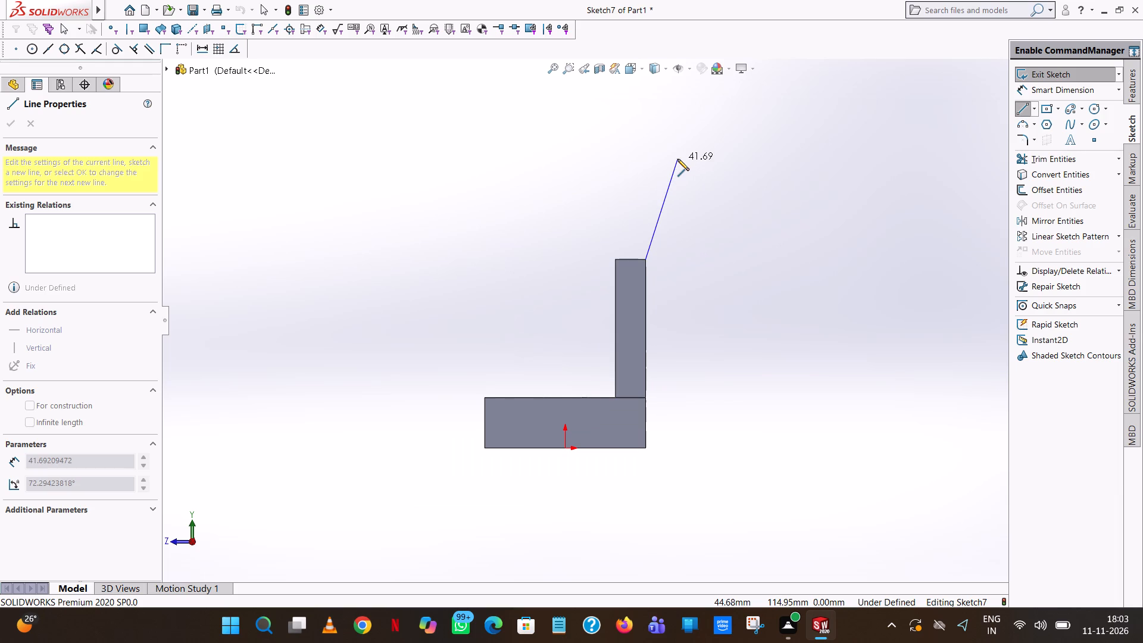
pyautogui.click(677, 159)
pyautogui.rightClick(677, 158)
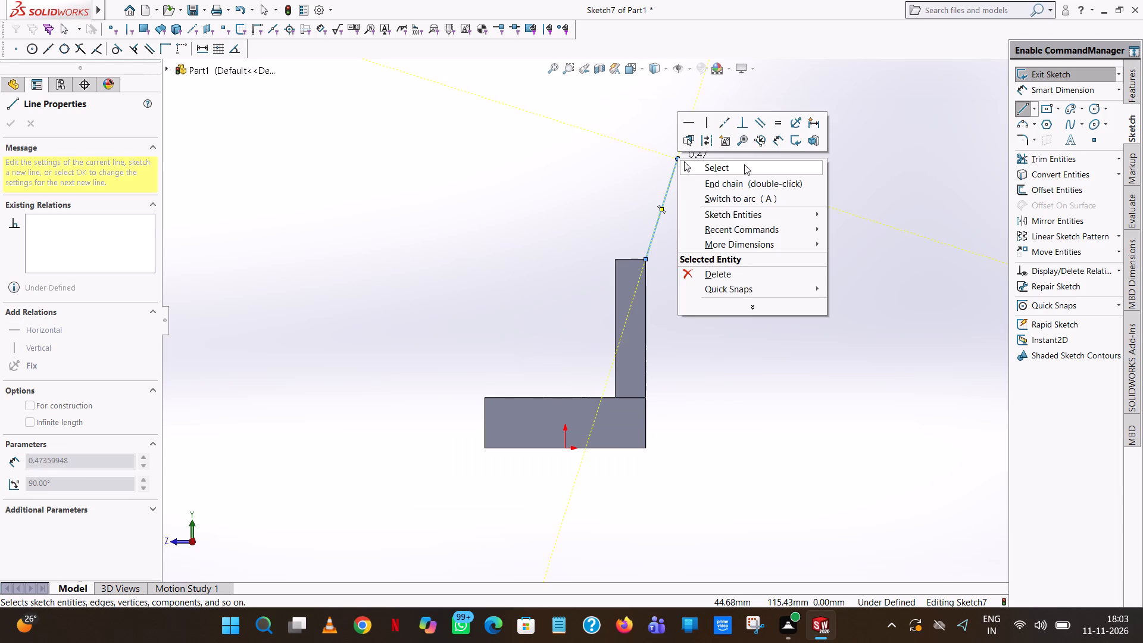
pyautogui.click(744, 164)
pyautogui.click(671, 176)
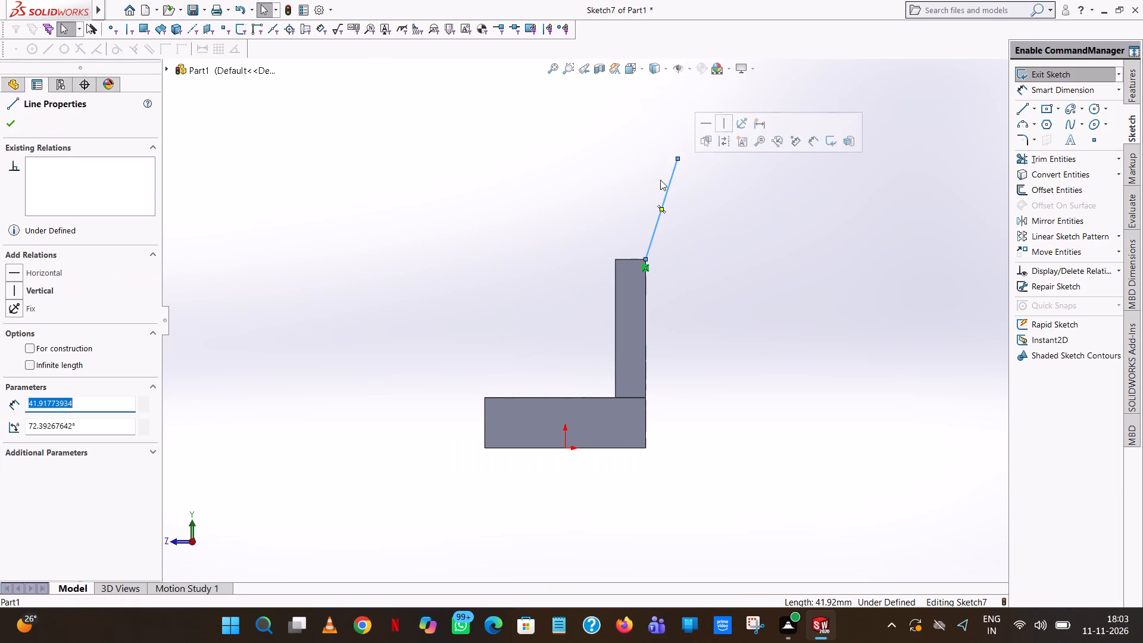
pyautogui.doubleClick(98, 423)
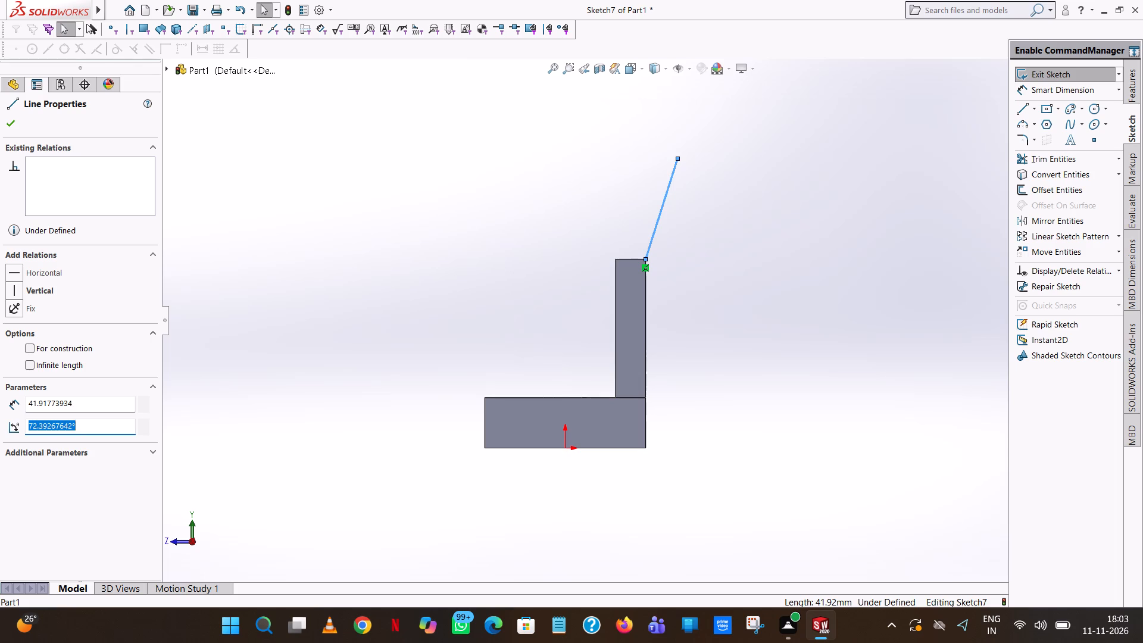
pyautogui.write('60')
pyautogui.press('Return')
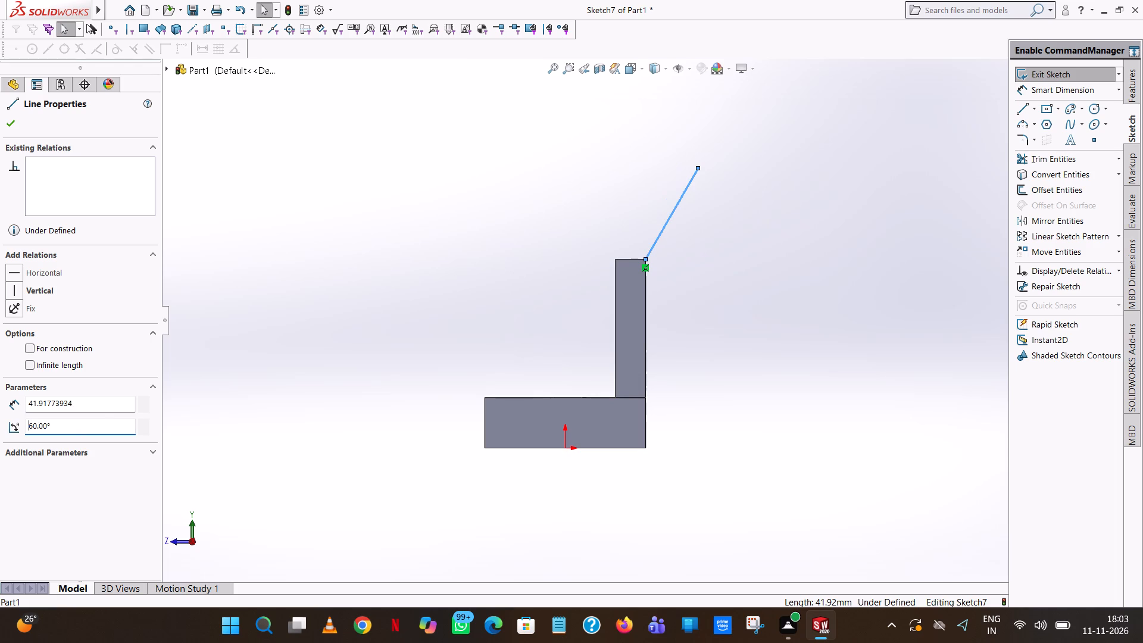
pyautogui.click(32, 410)
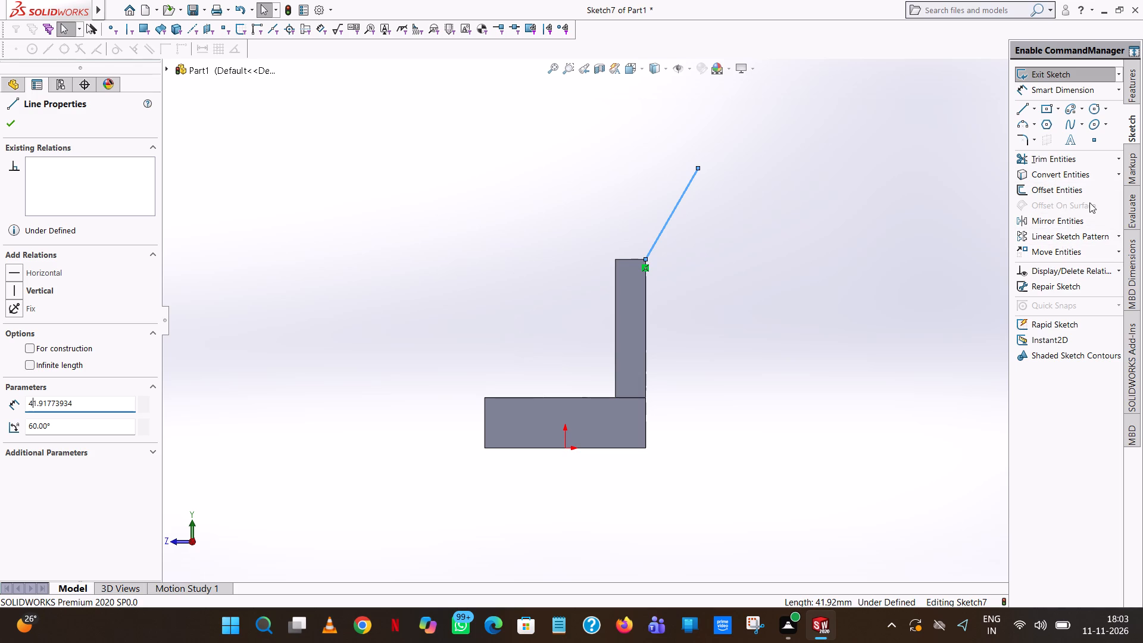
# Offset the slanted line by 12 mm in the reversed direction, toward the +Z side, with the dimension added.
pyautogui.click(1065, 192)
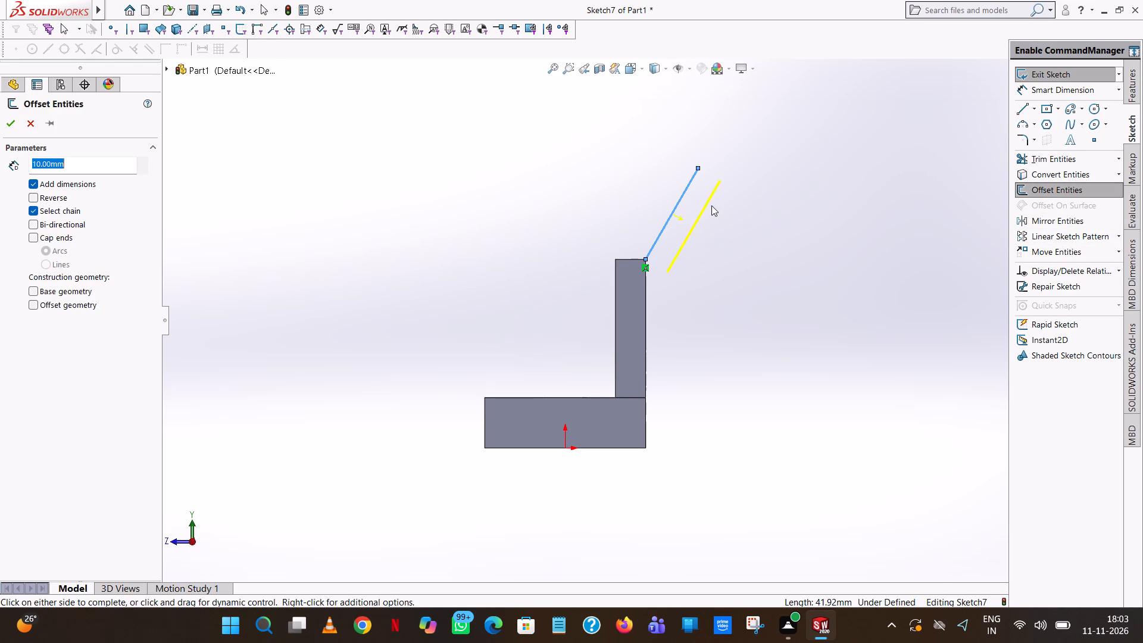
pyautogui.click(38, 198)
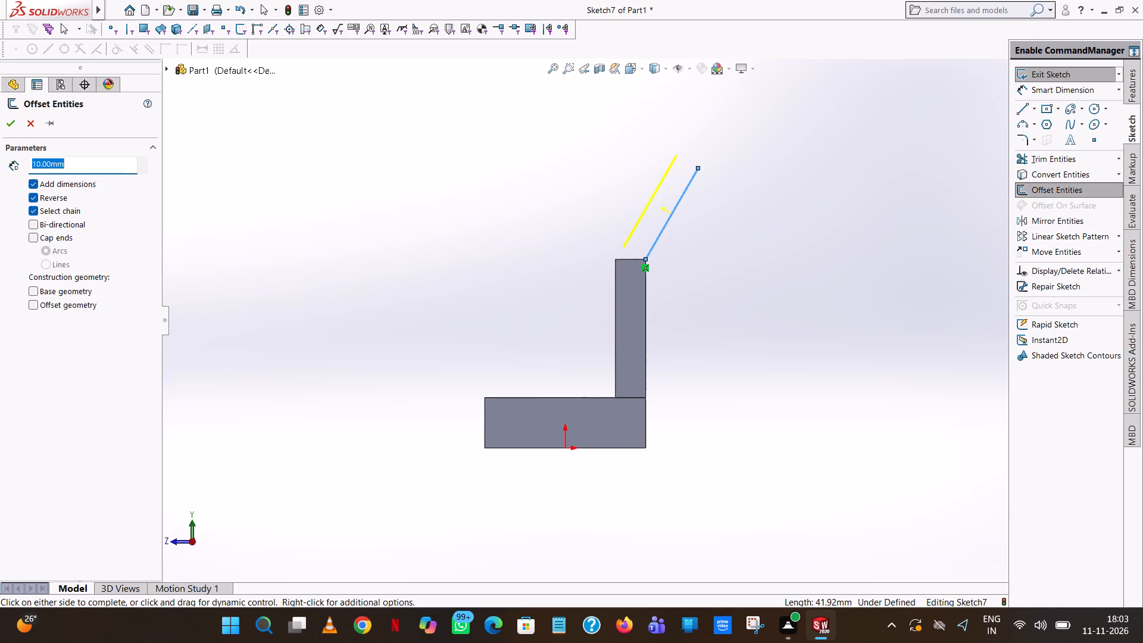
pyautogui.write('12')
pyautogui.press('Return')
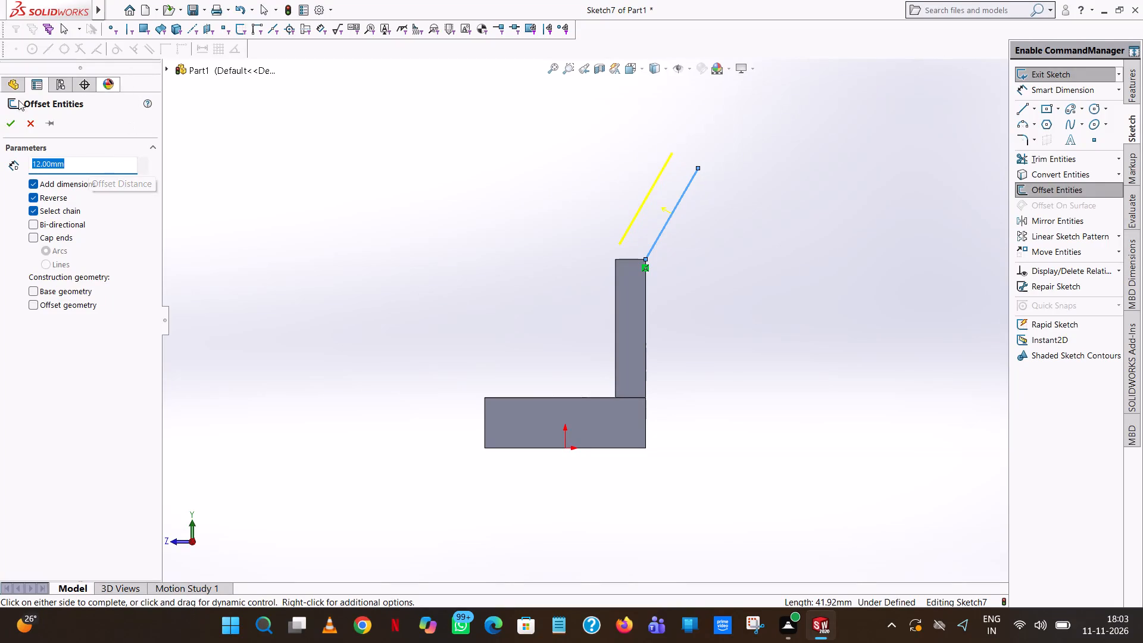
pyautogui.click(3, 120)
pyautogui.click(550, 123)
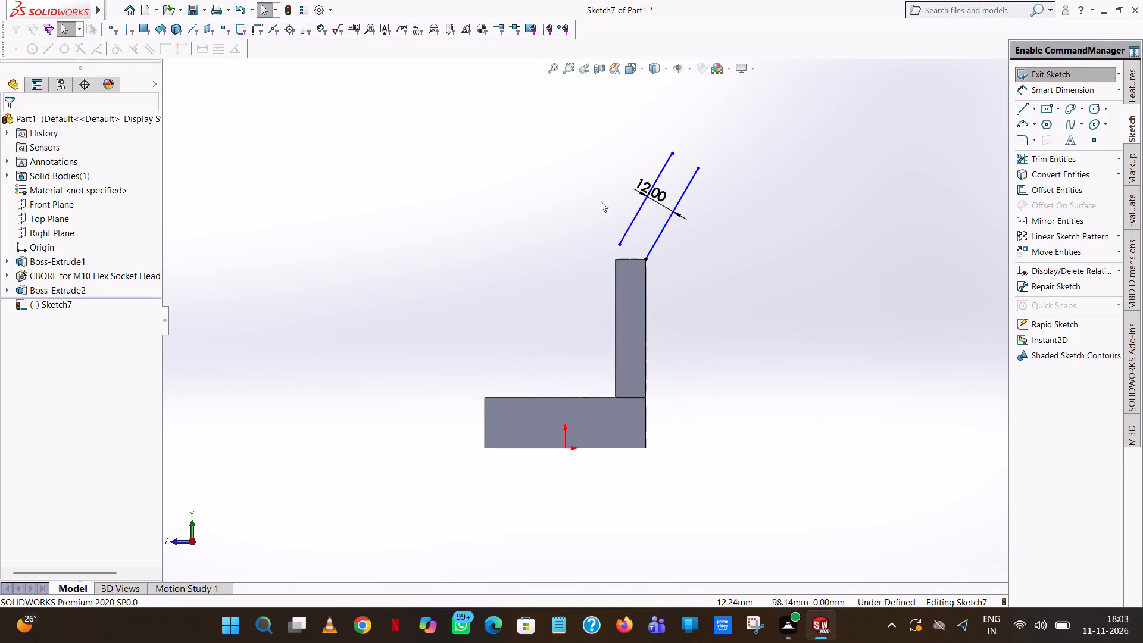
# Dimension the distance from the block's +Z bottom corner to the original slanted line's upper endpoint as 150 mm.
pyautogui.scroll(-4, 638, 243)
pyautogui.click(697, 204)
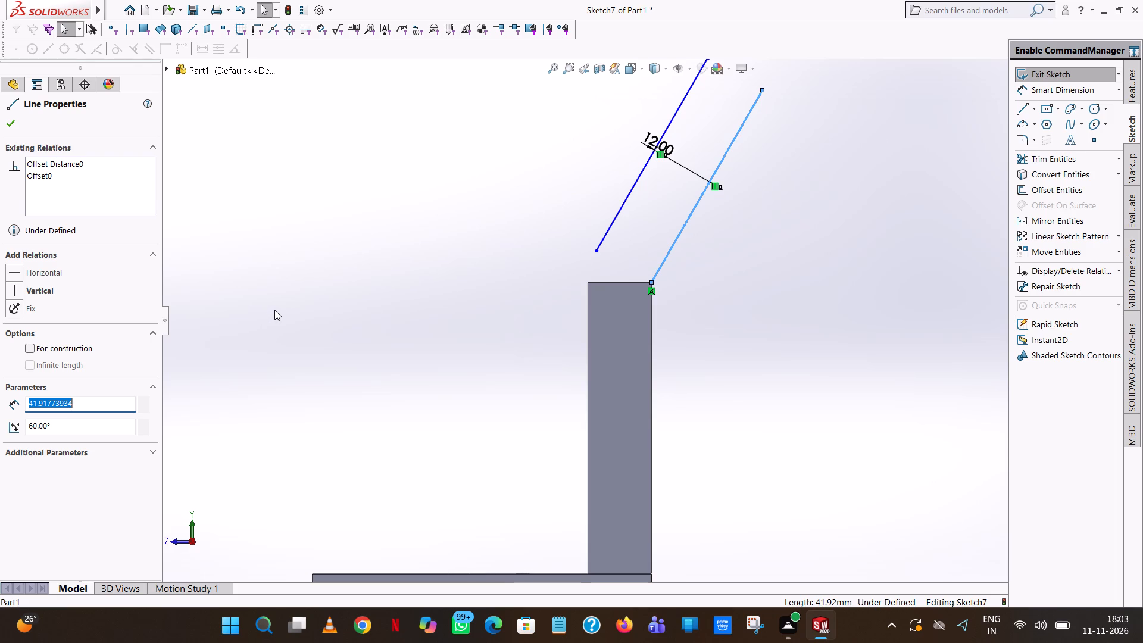
pyautogui.scroll(3, 571, 250)
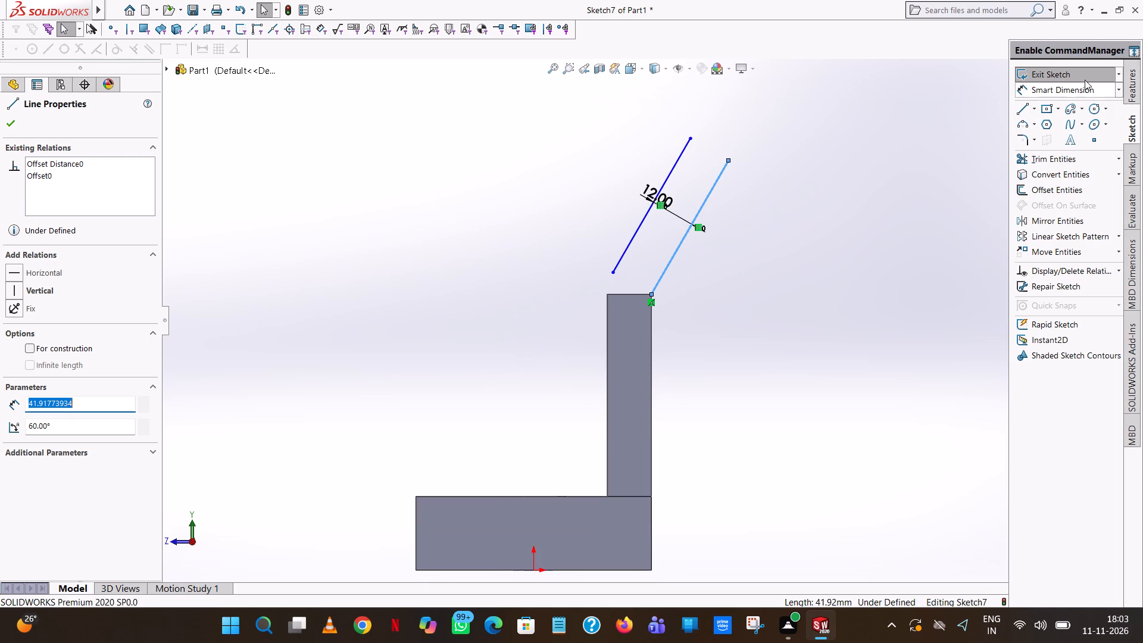
pyautogui.click(1058, 92)
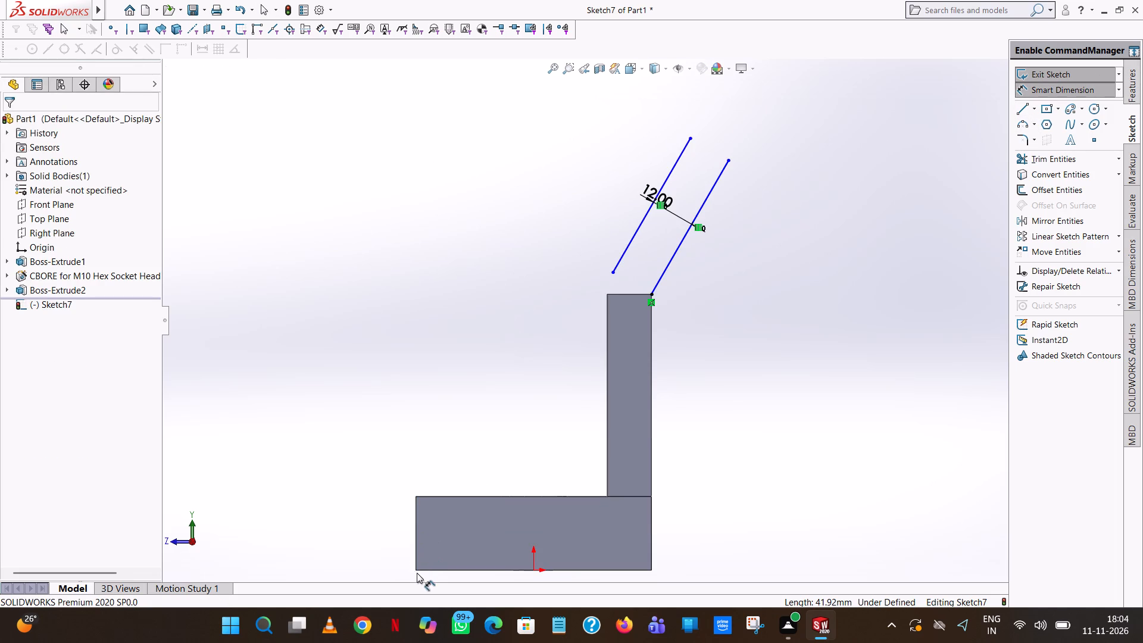
pyautogui.click(416, 570)
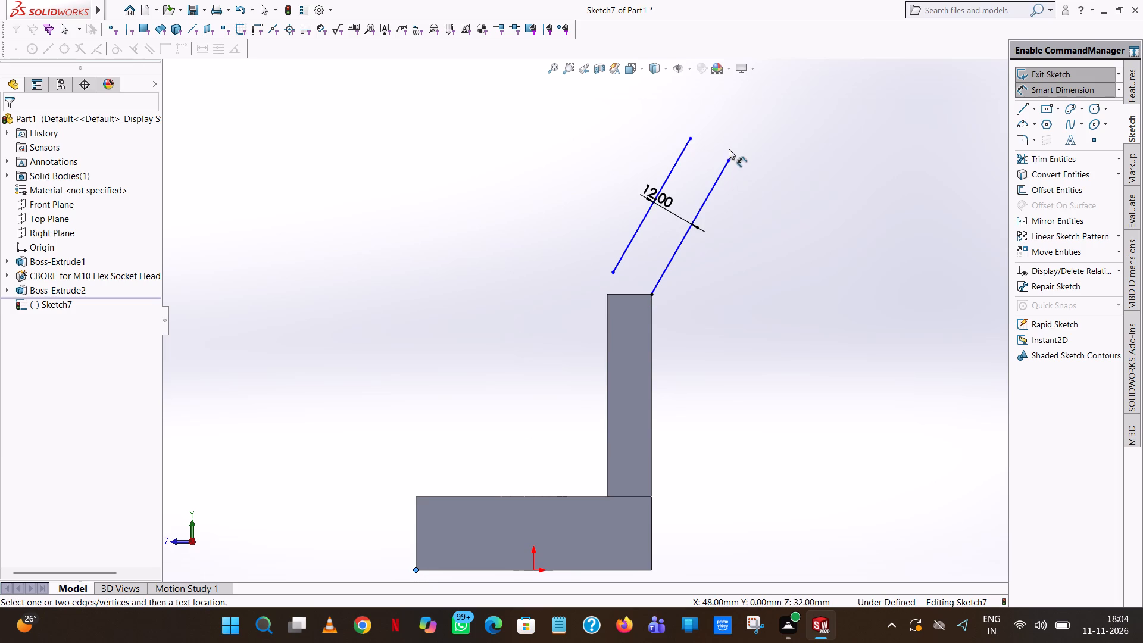
pyautogui.click(729, 161)
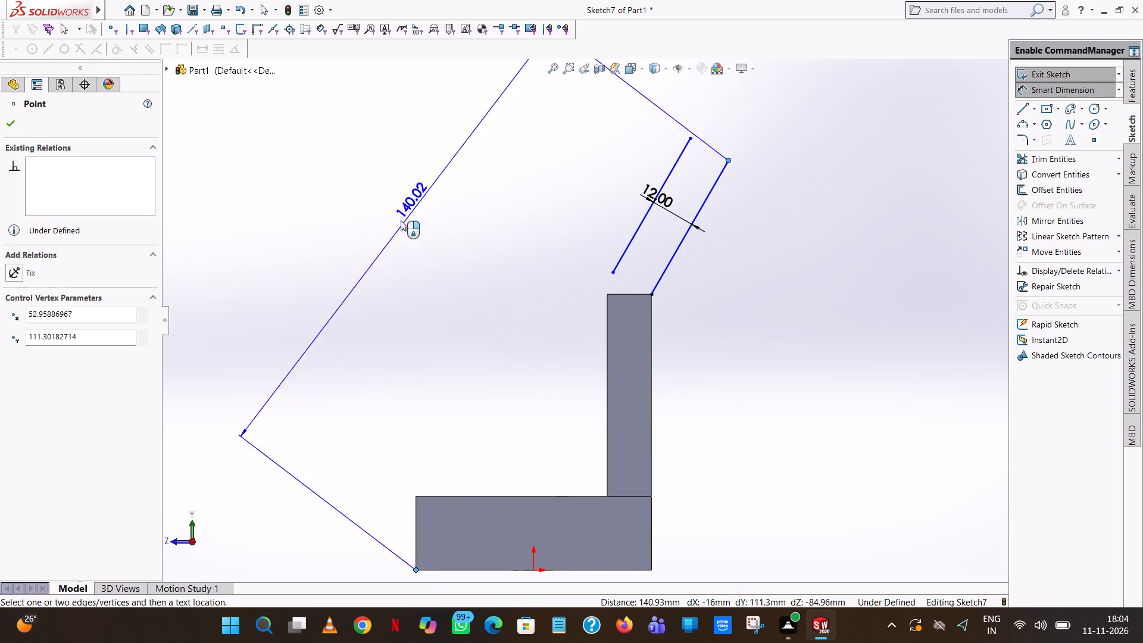
pyautogui.click(432, 205)
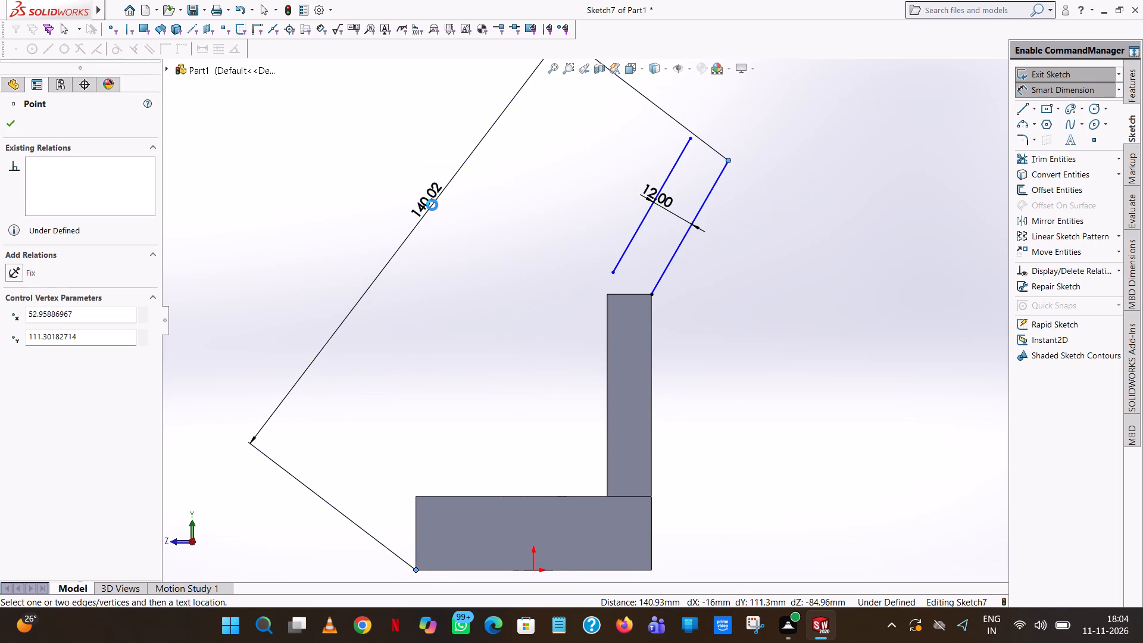
pyautogui.write('150')
pyautogui.press('Return')
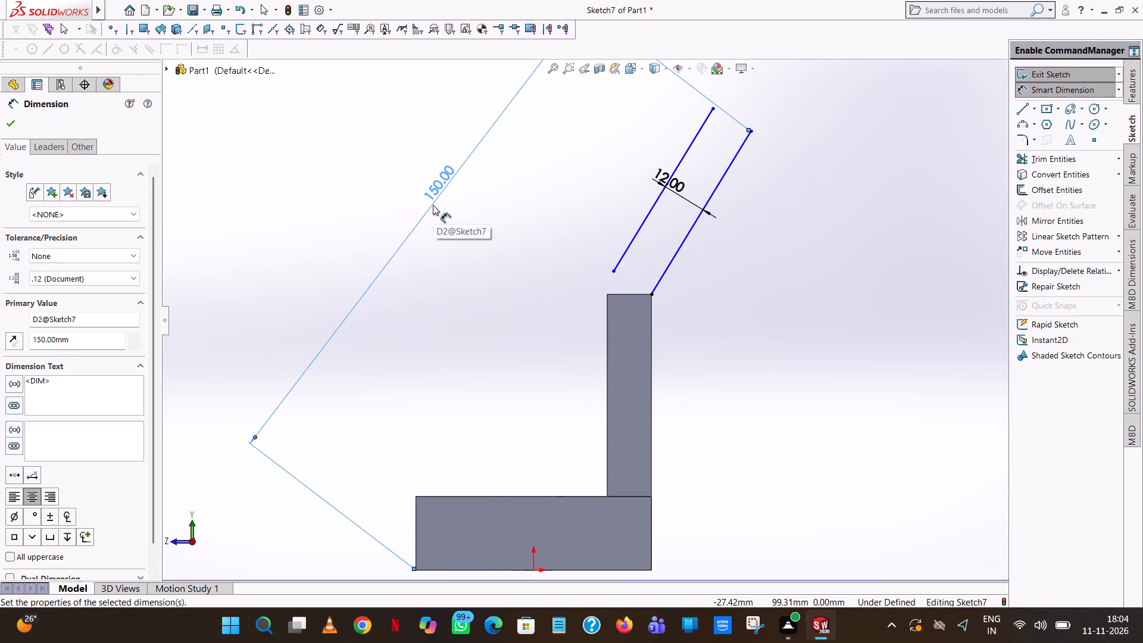
pyautogui.click(4, 127)
pyautogui.click(463, 239)
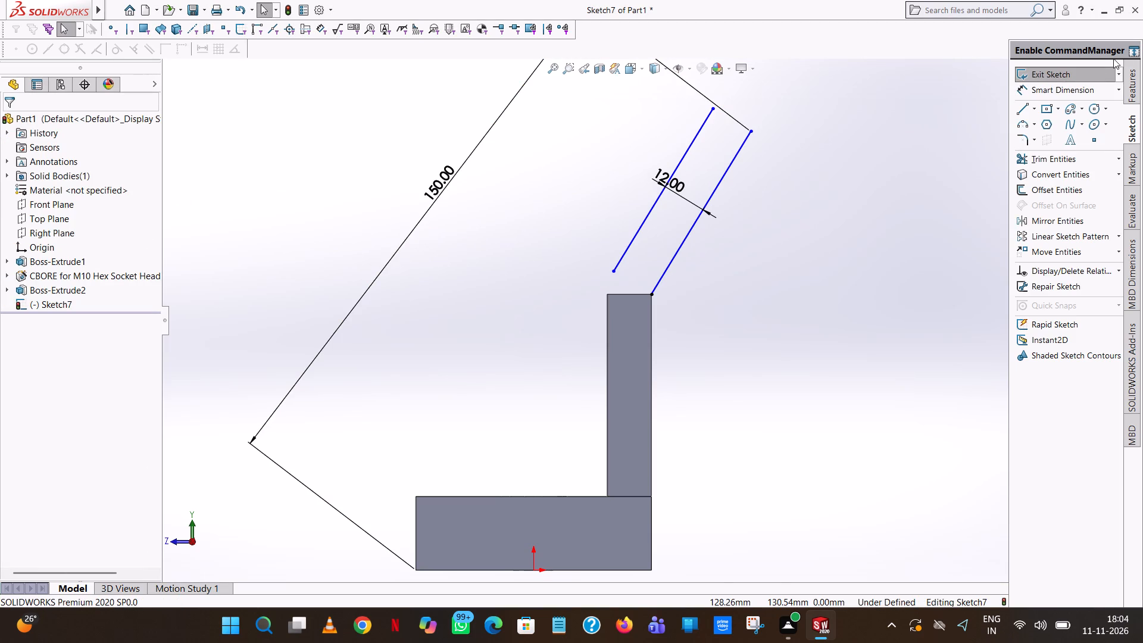
# Sketch a horizontal line along the plate's top edge, joining its two top corners.
pyautogui.click(1030, 110)
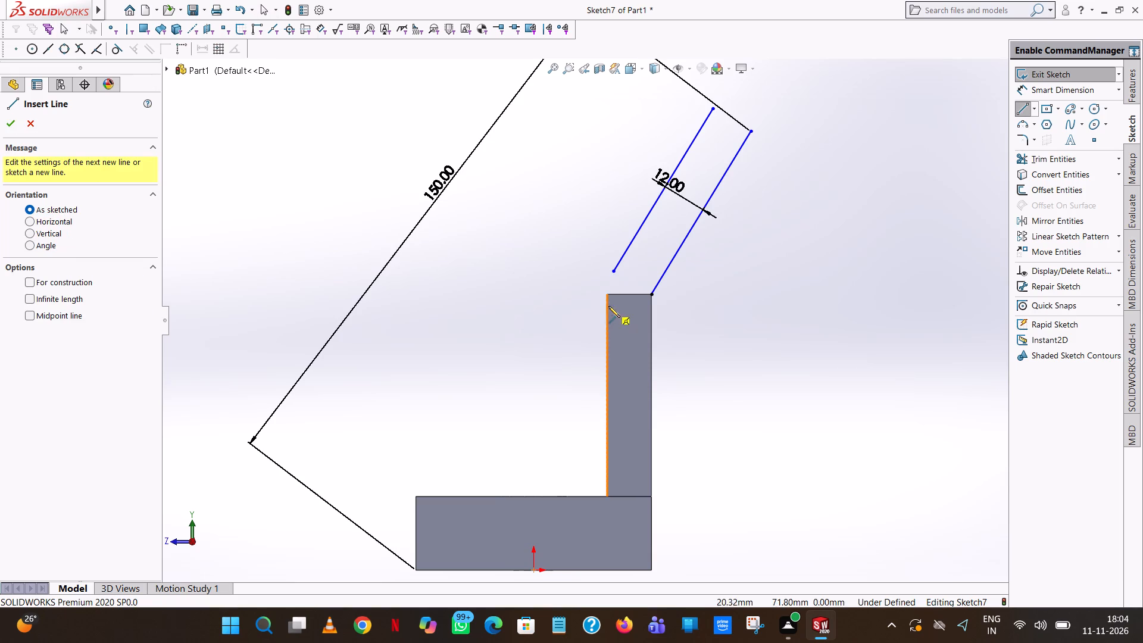
pyautogui.click(607, 295)
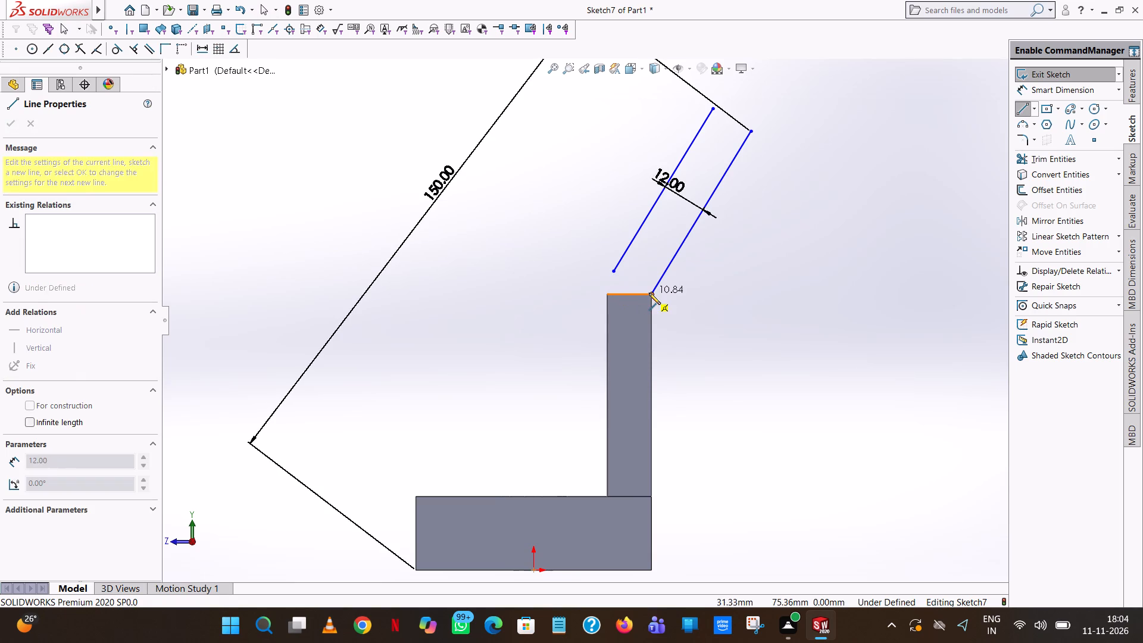
pyautogui.click(649, 293)
pyautogui.rightClick(649, 293)
pyautogui.click(685, 301)
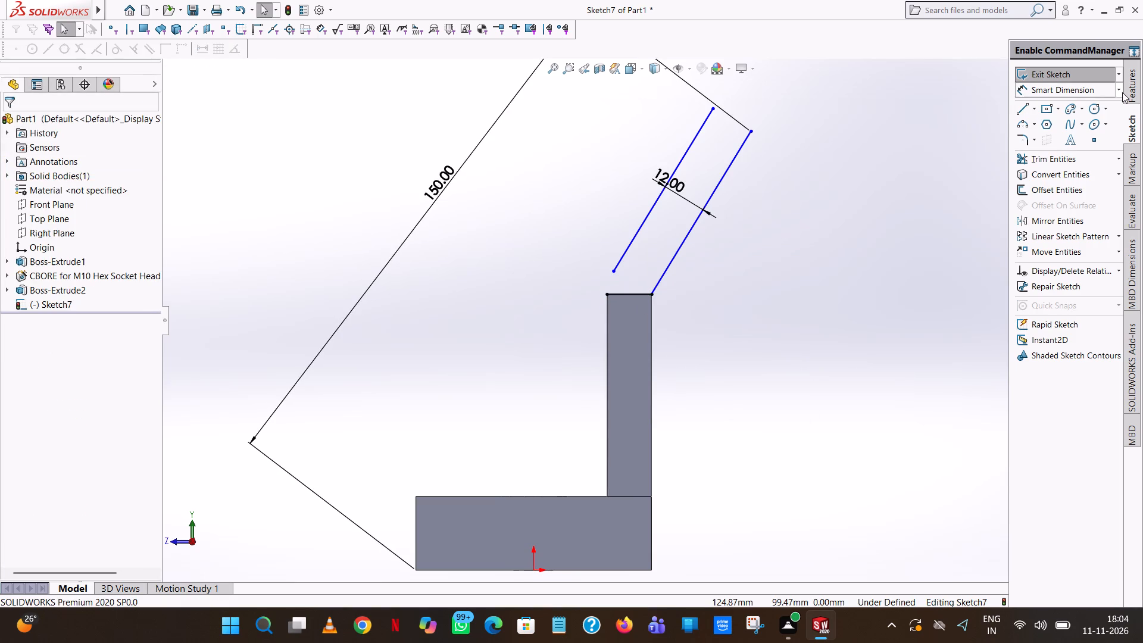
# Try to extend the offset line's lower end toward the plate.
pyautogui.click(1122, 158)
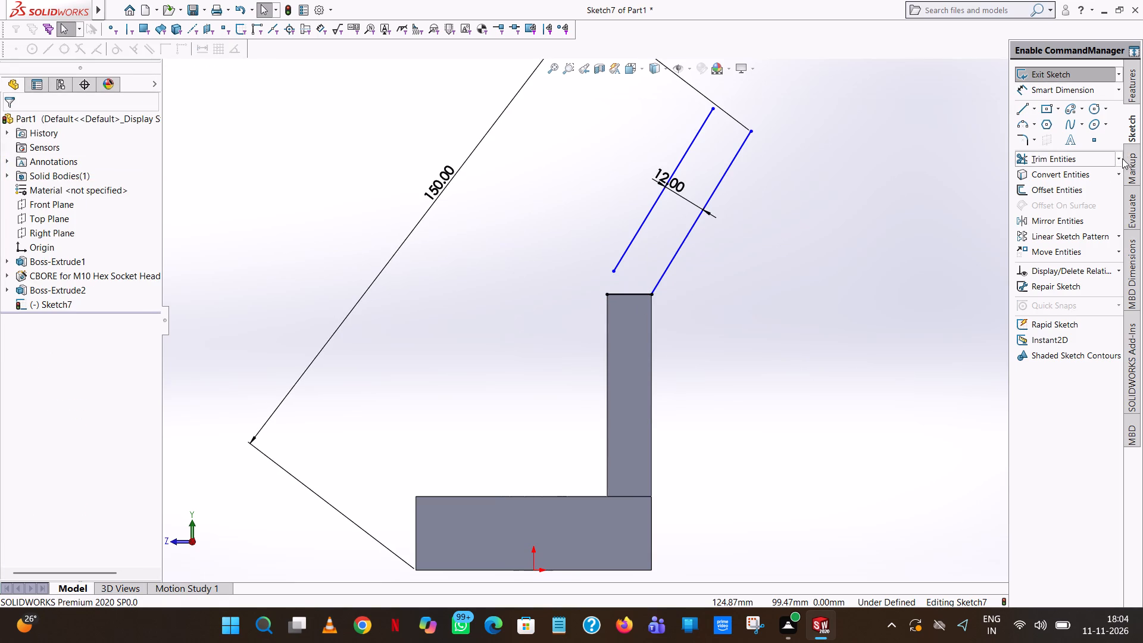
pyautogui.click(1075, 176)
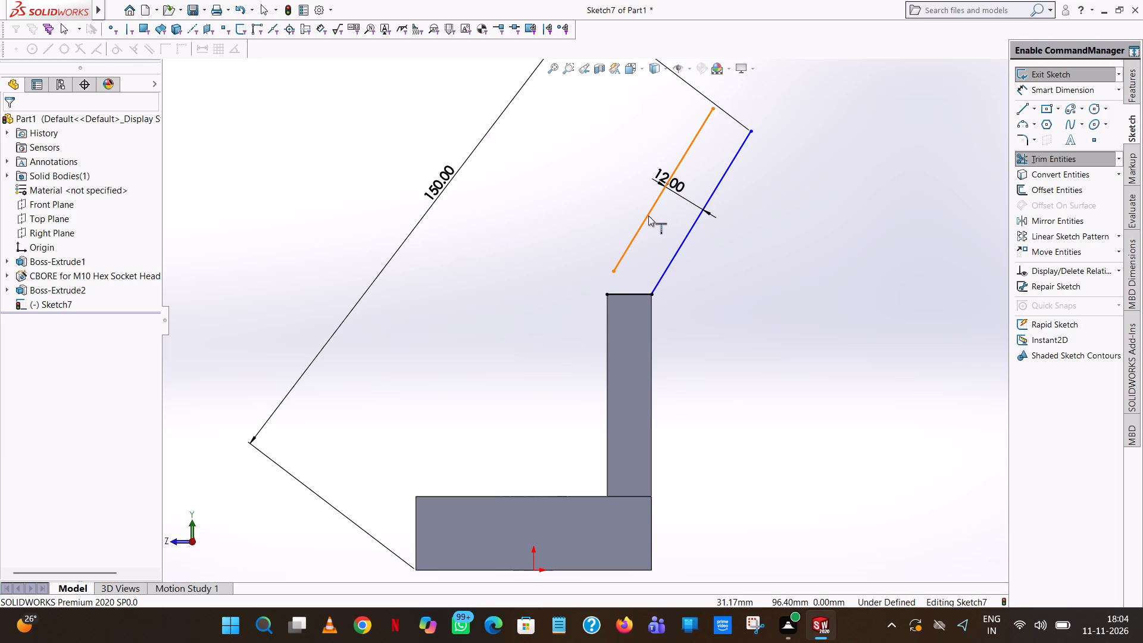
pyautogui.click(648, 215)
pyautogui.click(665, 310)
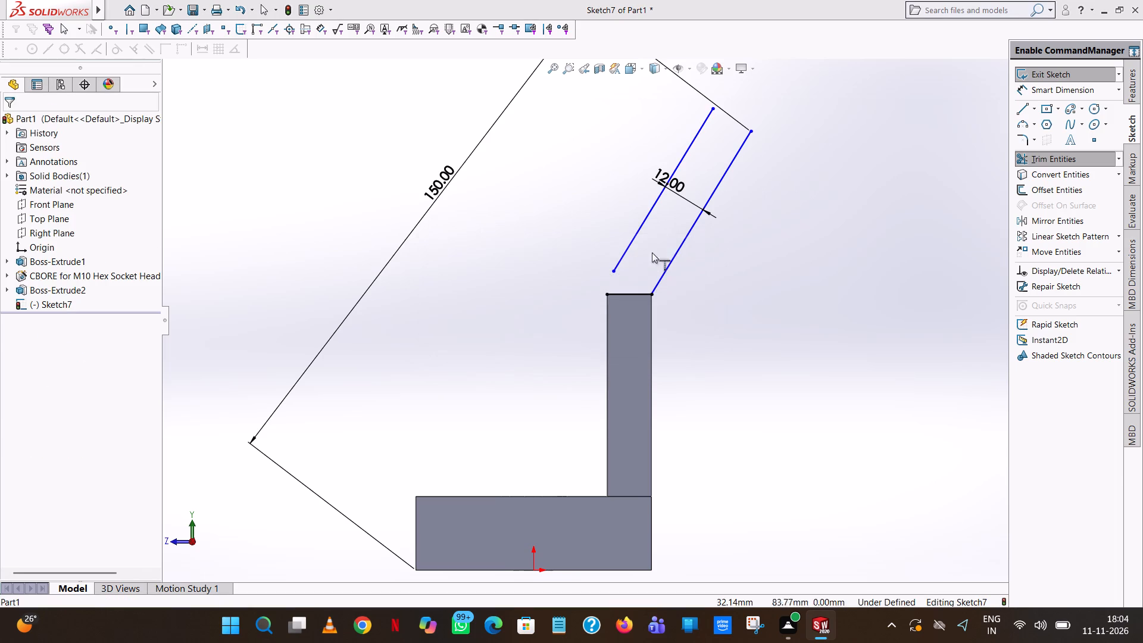
# Sketch a line about 59 mm long from the plate's +Z top corner, parallel to the slanted lines, ending on the 150 mm dimension's extension line.
pyautogui.scroll(-4, 623, 266)
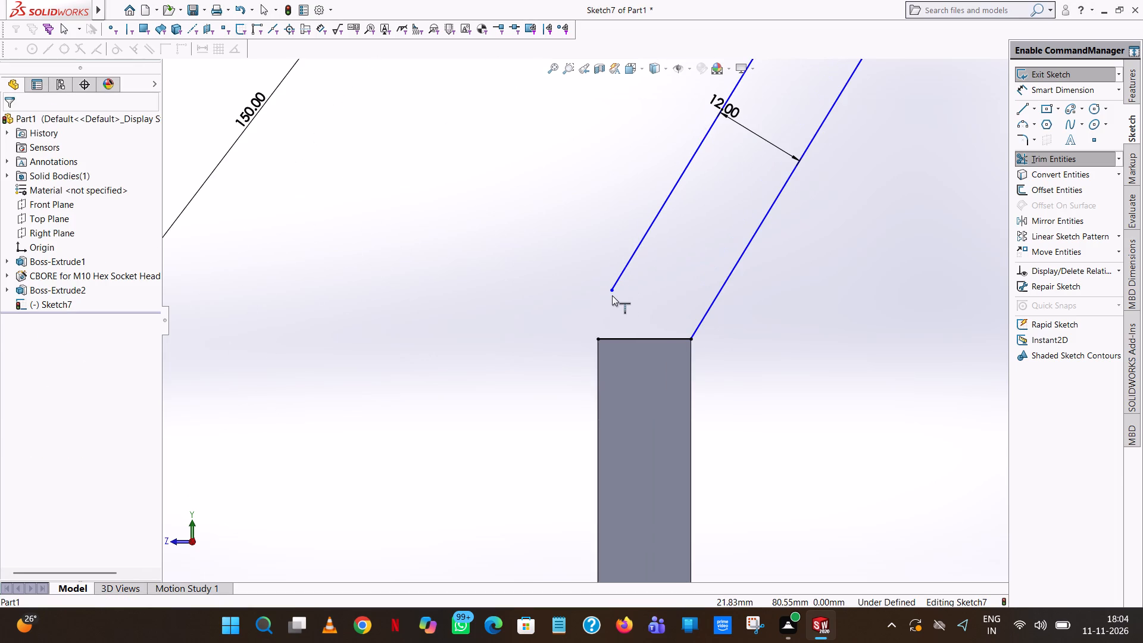
pyautogui.click(1022, 107)
pyautogui.click(596, 339)
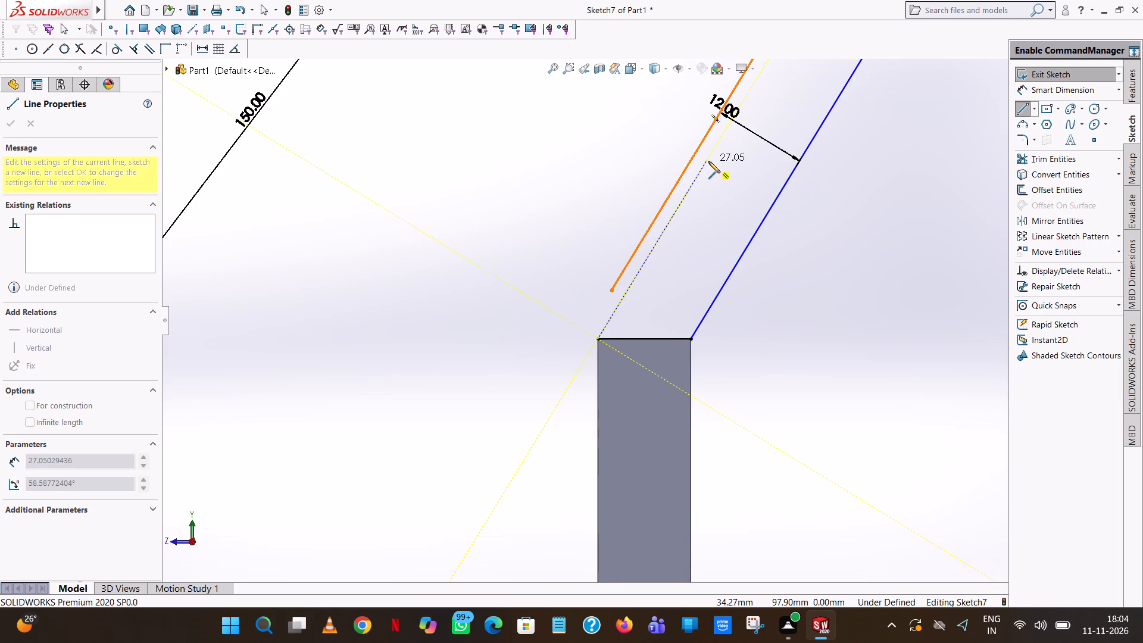
pyautogui.scroll(4, 708, 161)
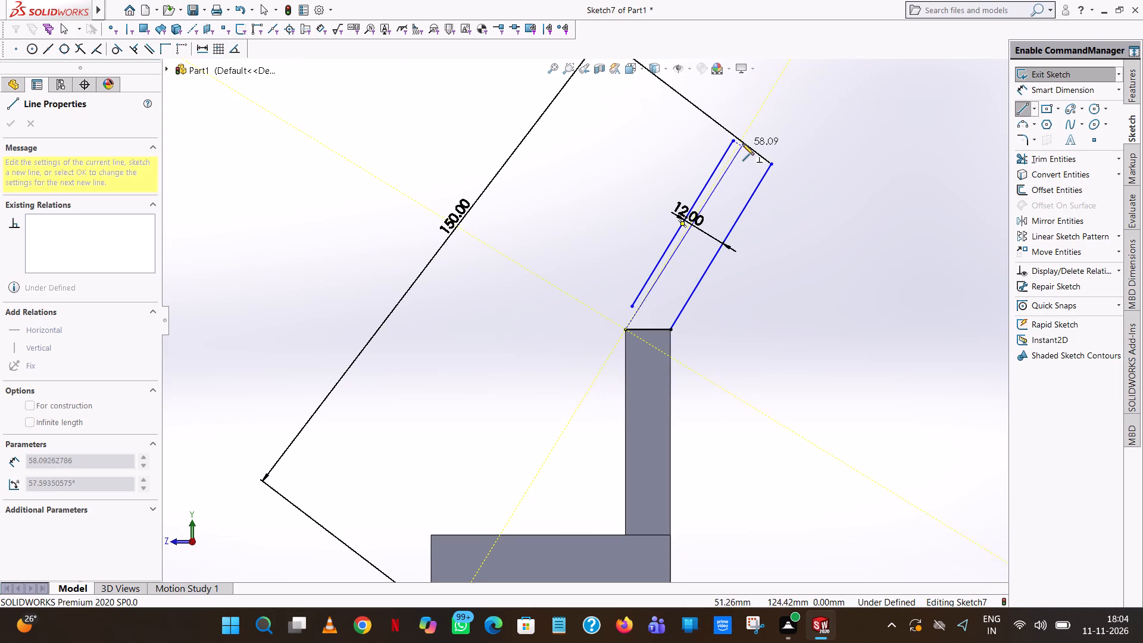
pyautogui.scroll(-3, 743, 141)
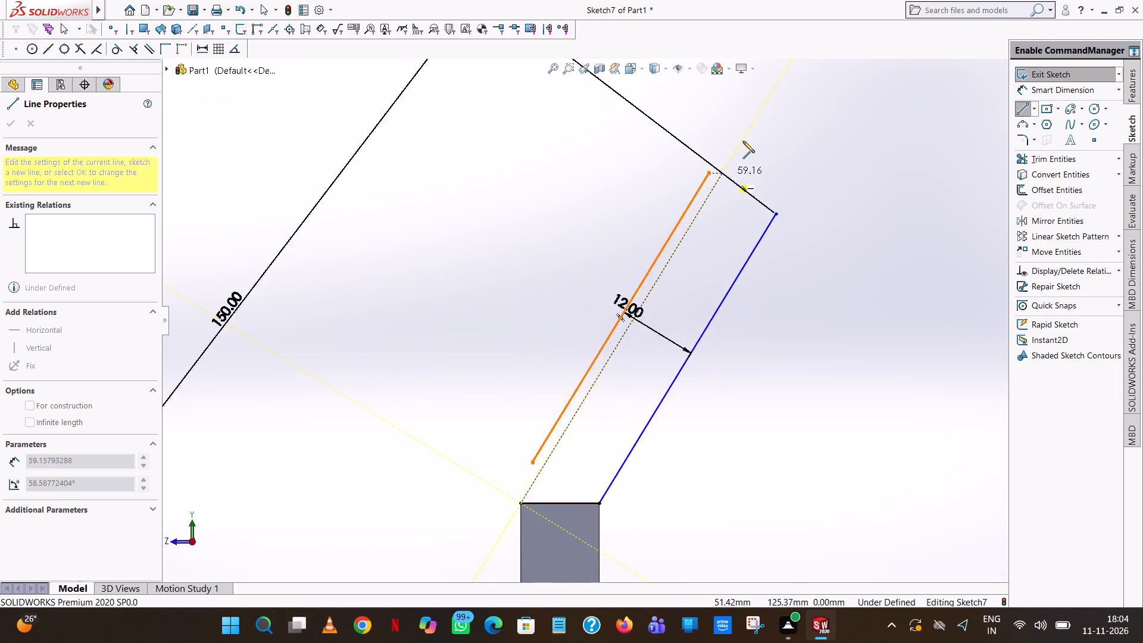
pyautogui.scroll(-2, 743, 141)
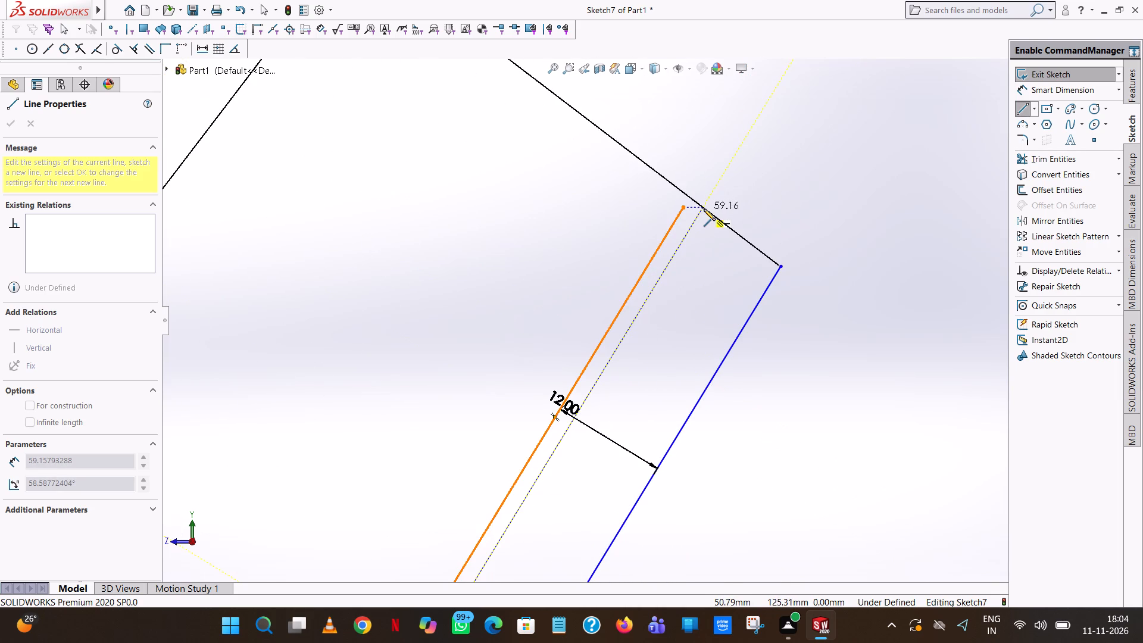
pyautogui.click(704, 208)
pyautogui.rightClick(704, 208)
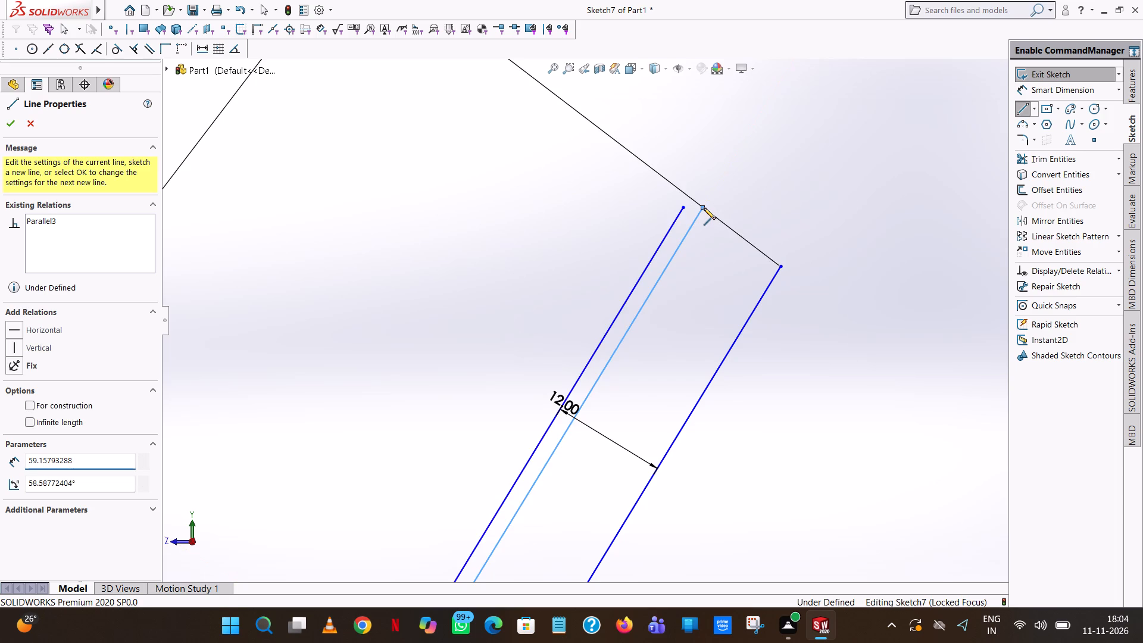
pyautogui.click(725, 210)
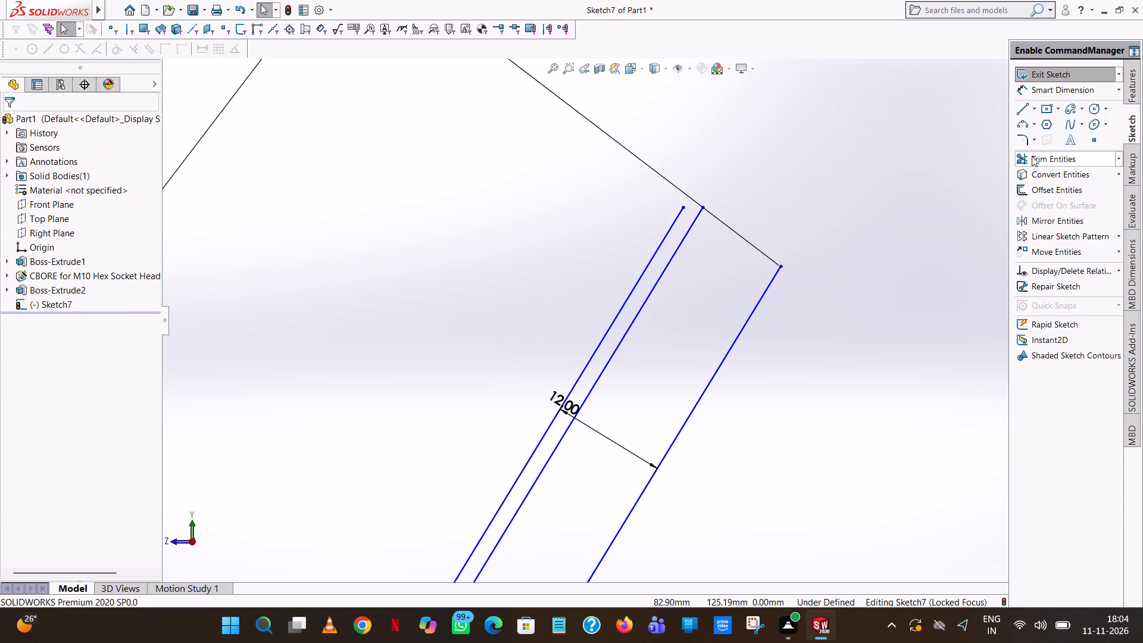
# Trim away the disconnected 12 mm offset line, leaving the two slanted lines that start at the plate's top corners.
pyautogui.click(1032, 156)
pyautogui.click(633, 291)
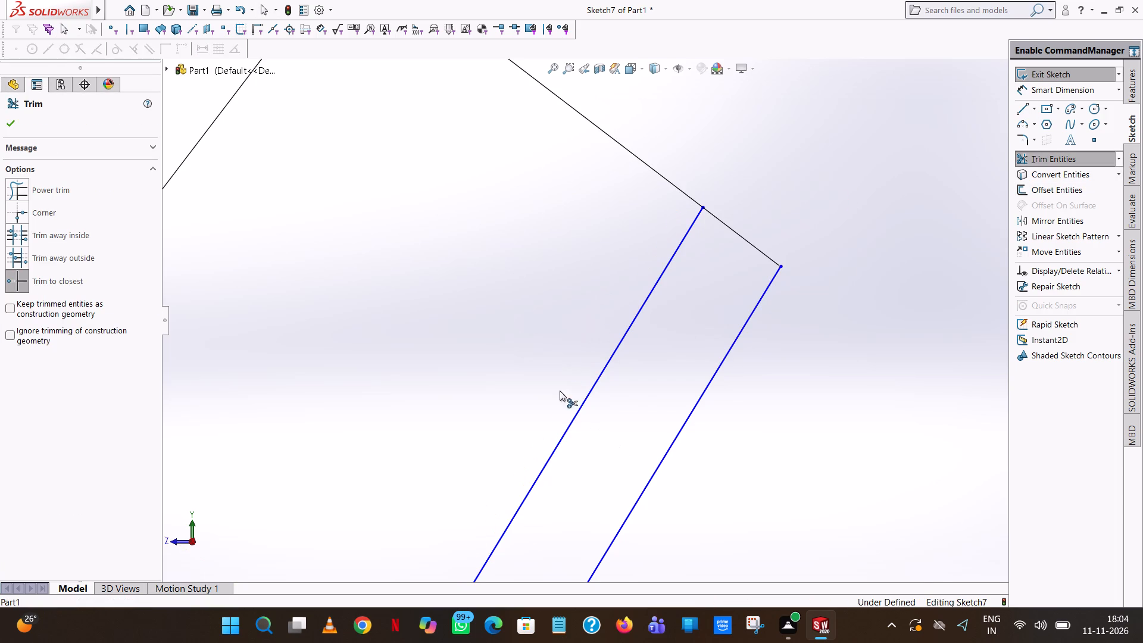
pyautogui.scroll(8, 531, 416)
pyautogui.scroll(-1, 577, 440)
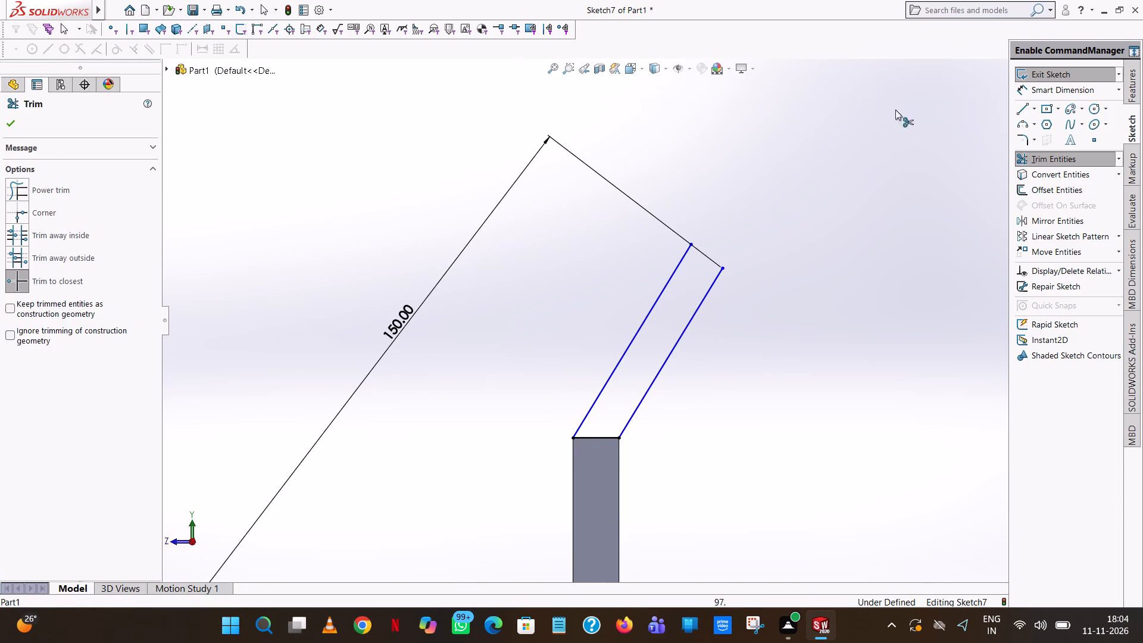
# Close the arm profile with a line about 10.3 mm long joining the upper endpoints of the two slanted lines.
pyautogui.click(1017, 108)
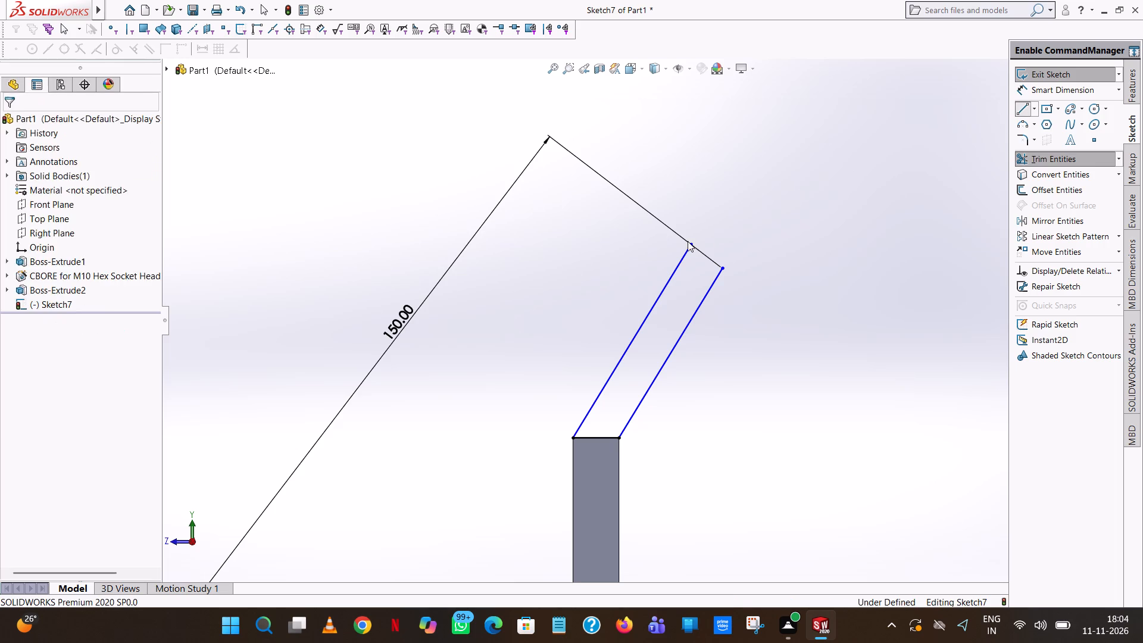
pyautogui.click(691, 245)
pyautogui.click(723, 269)
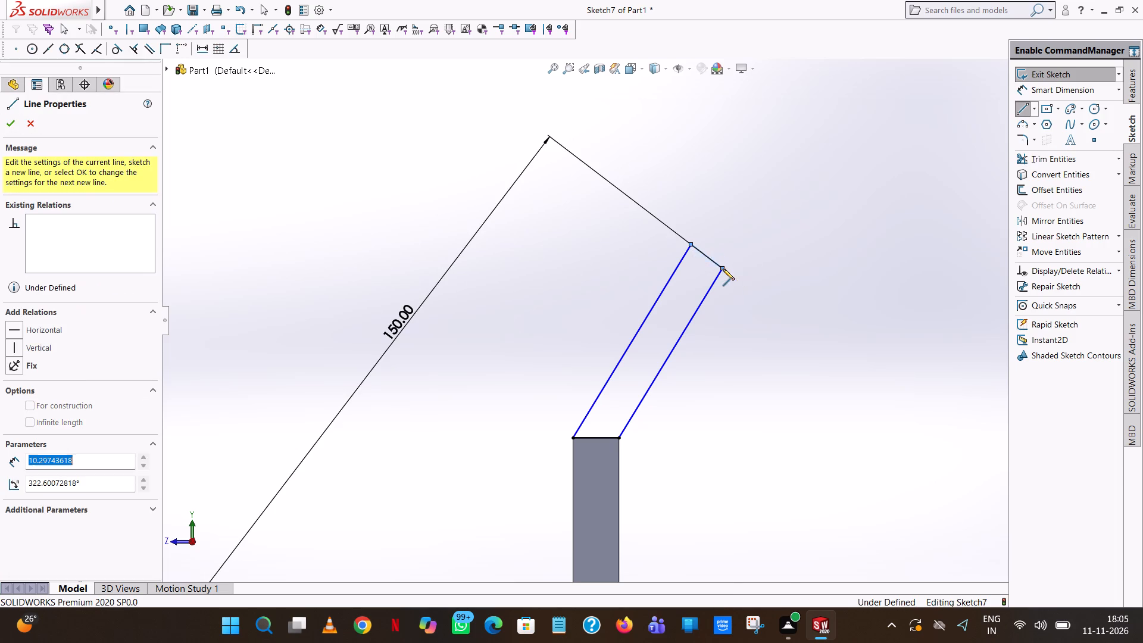
pyautogui.rightClick(722, 269)
pyautogui.click(807, 279)
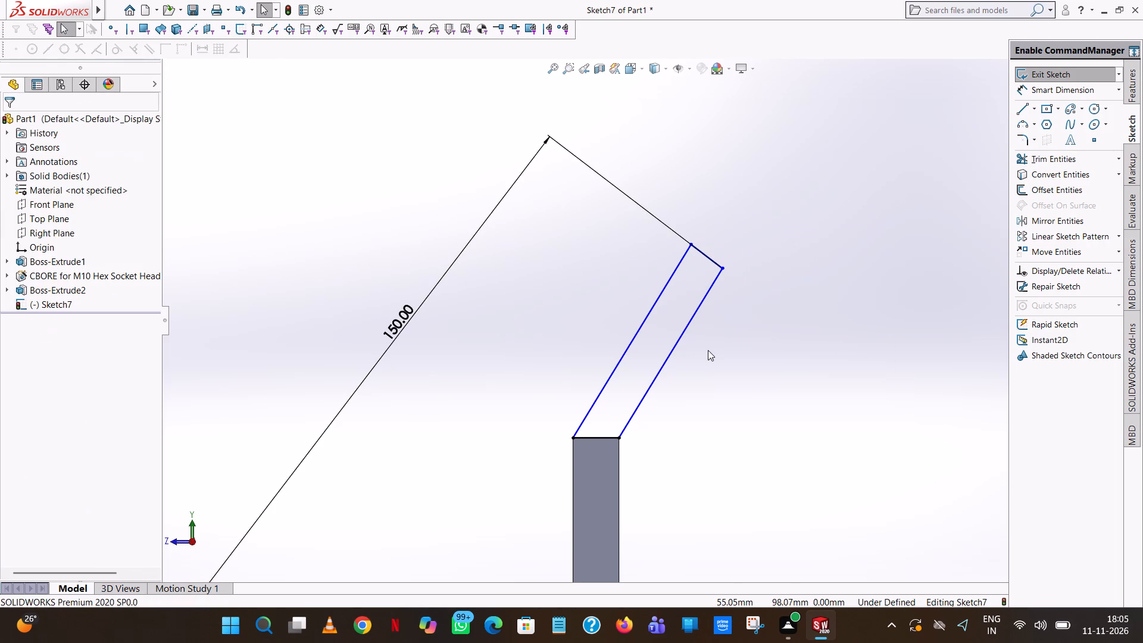
# Extrude the slanted arm profile in the reversed direction up to the short edge at the far end of the plate's top, merging the result.
pyautogui.moveTo(765, 323); pyautogui.dragTo(676, 335, button='middle')
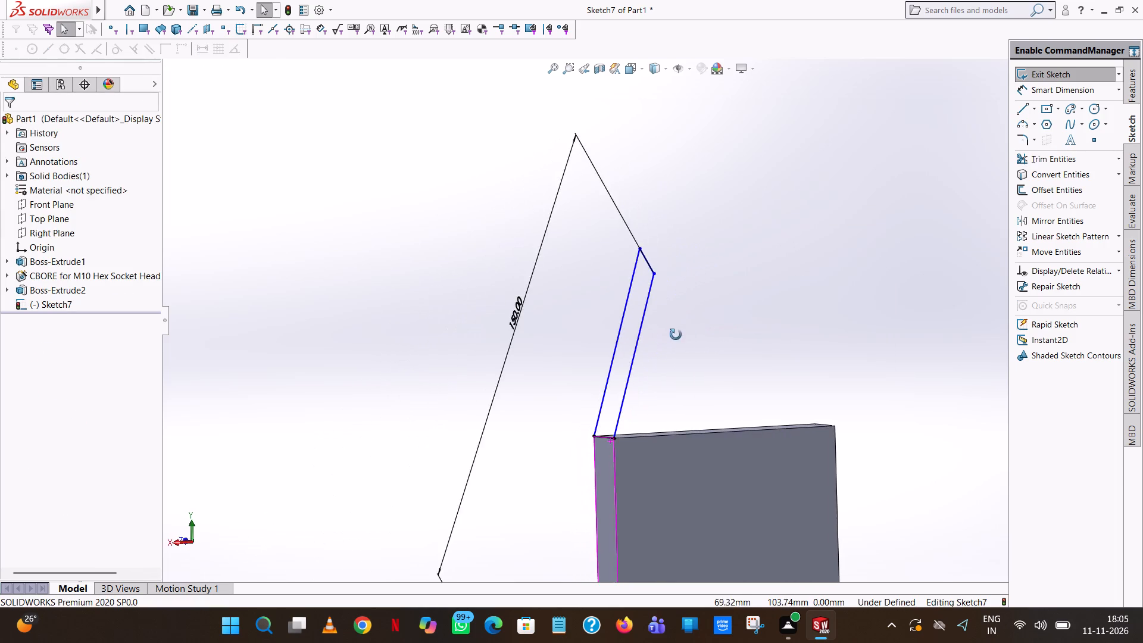
pyautogui.moveTo(676, 335); pyautogui.dragTo(676, 371, button='middle')
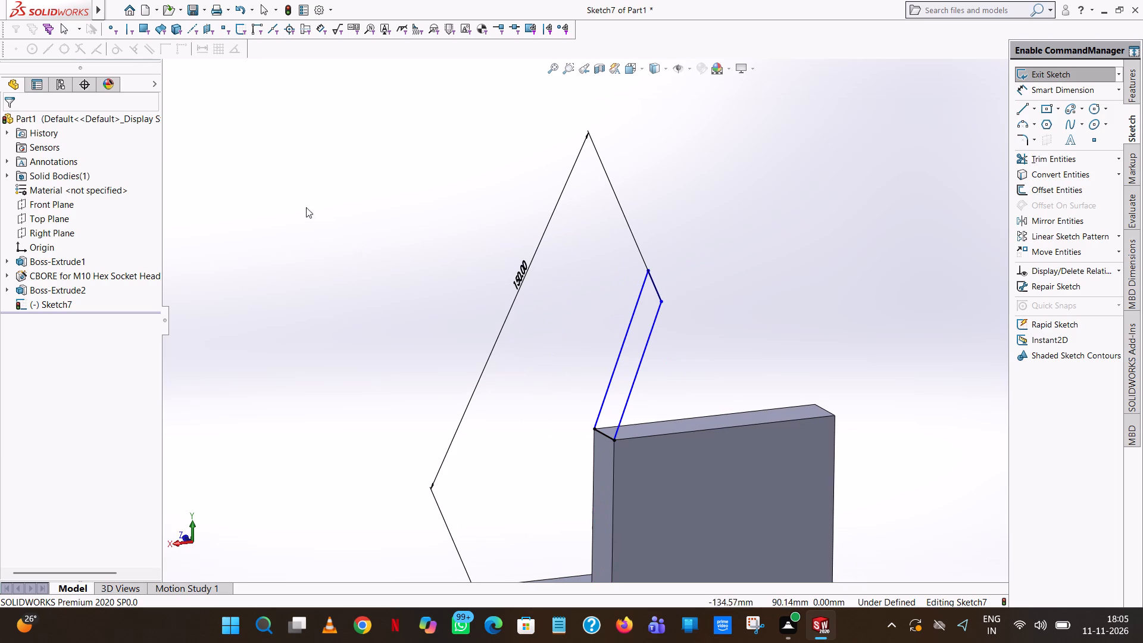
pyautogui.click(1127, 88)
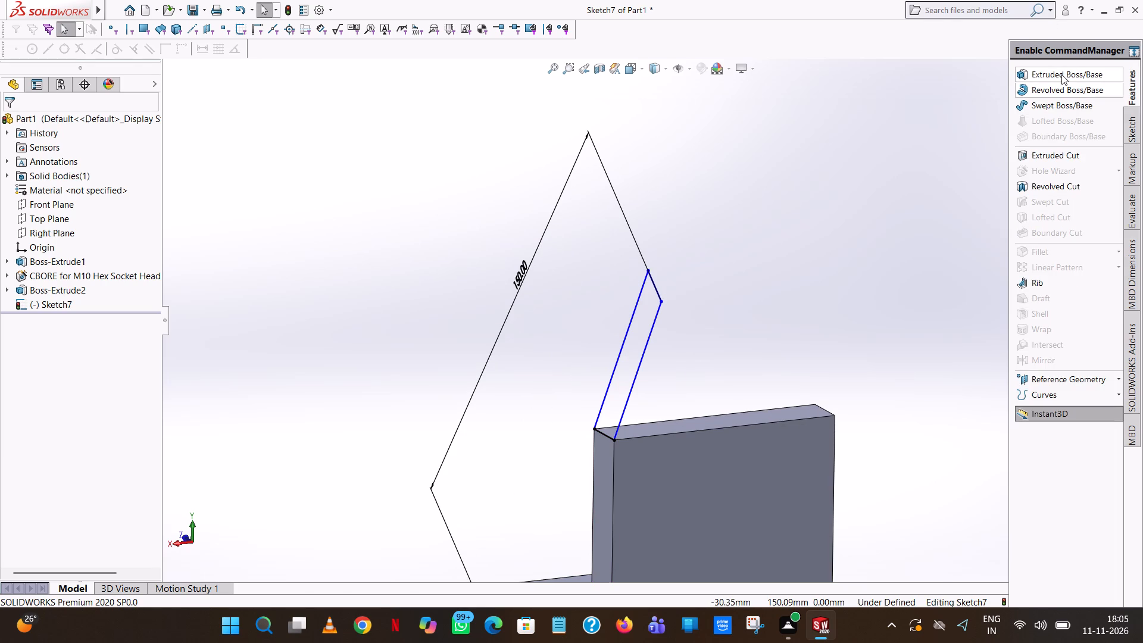
pyautogui.click(1061, 74)
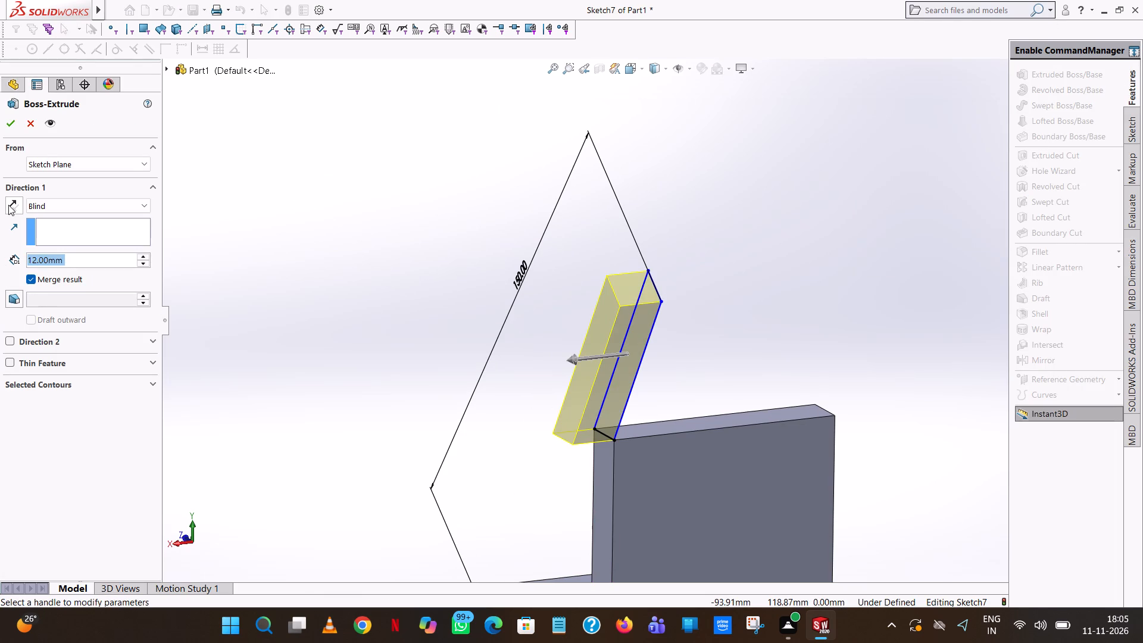
pyautogui.click(10, 205)
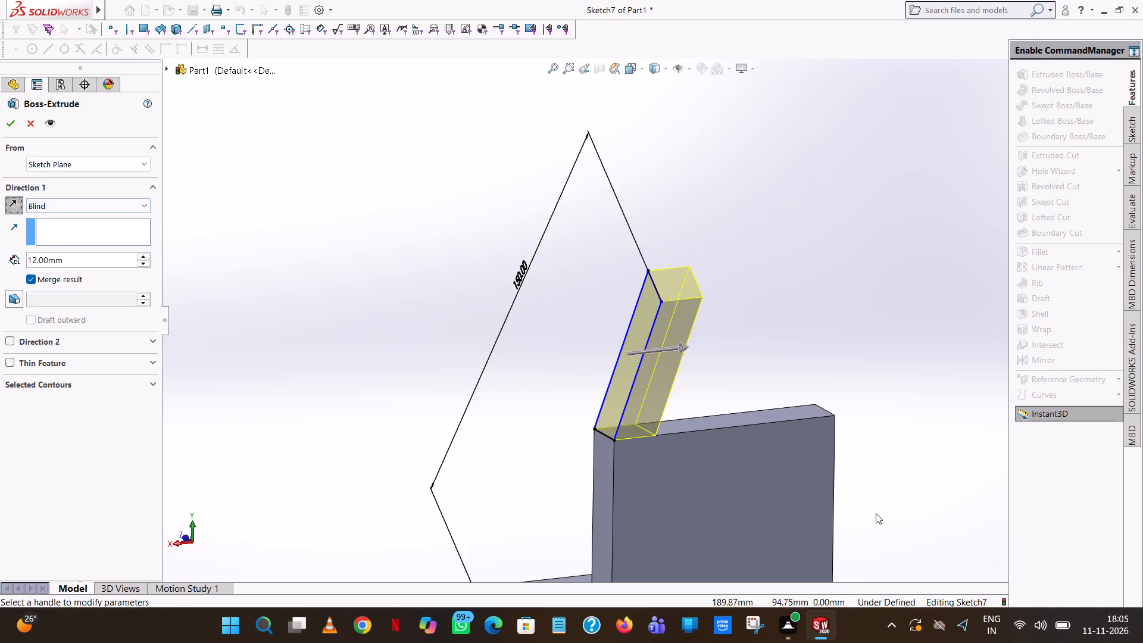
pyautogui.moveTo(875, 513); pyautogui.dragTo(814, 533, button='middle')
pyautogui.scroll(-4, 821, 429)
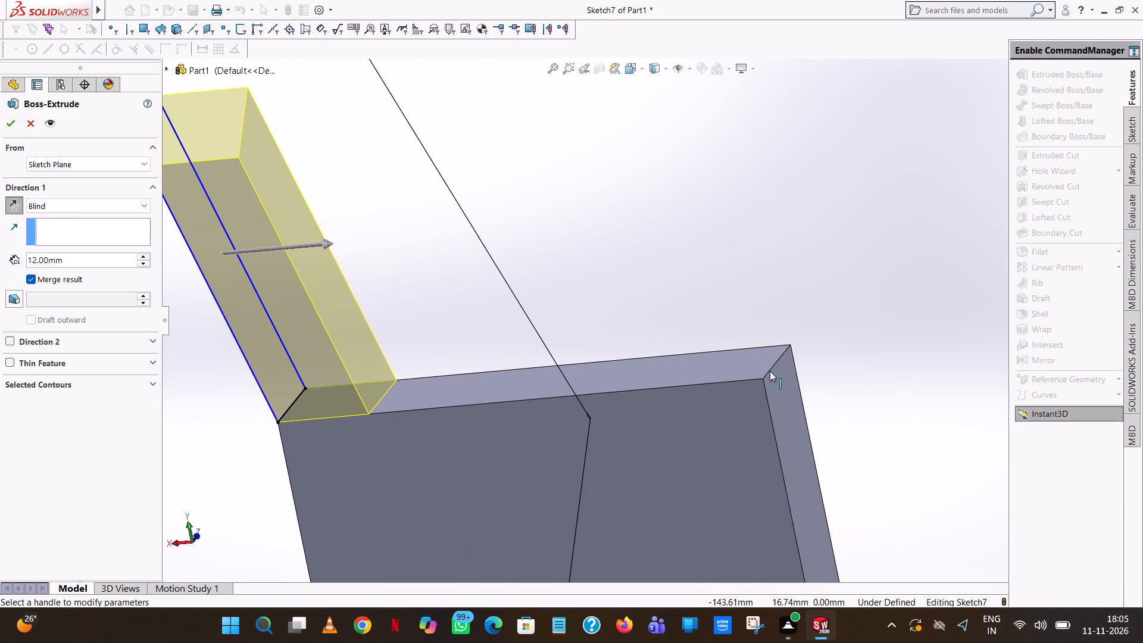
pyautogui.click(770, 373)
pyautogui.click(7, 119)
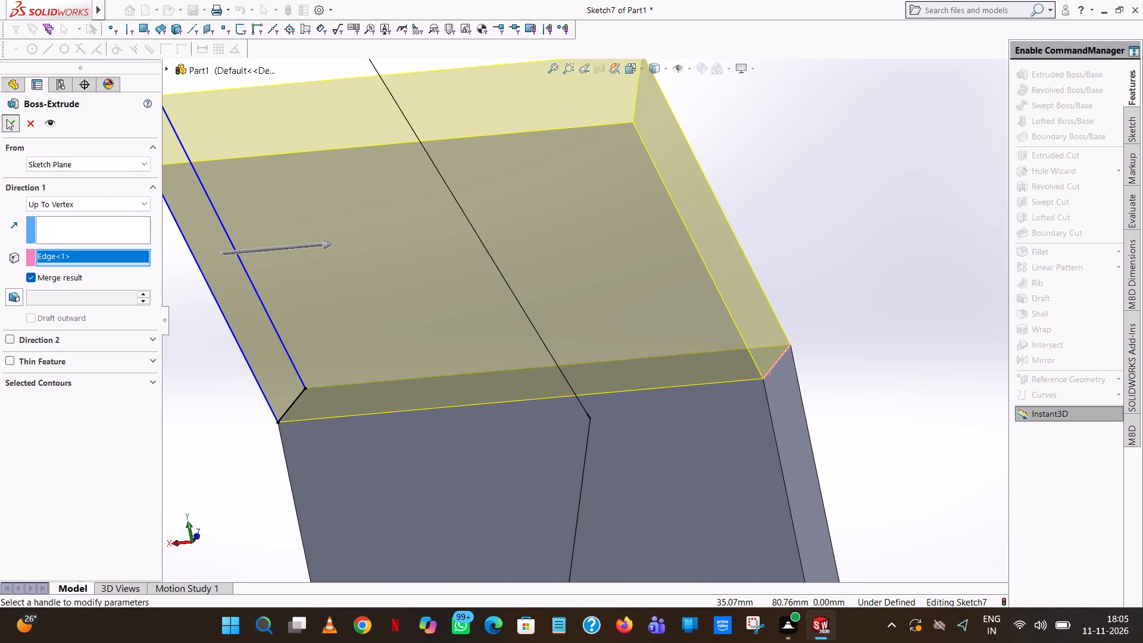
pyautogui.scroll(7, 460, 242)
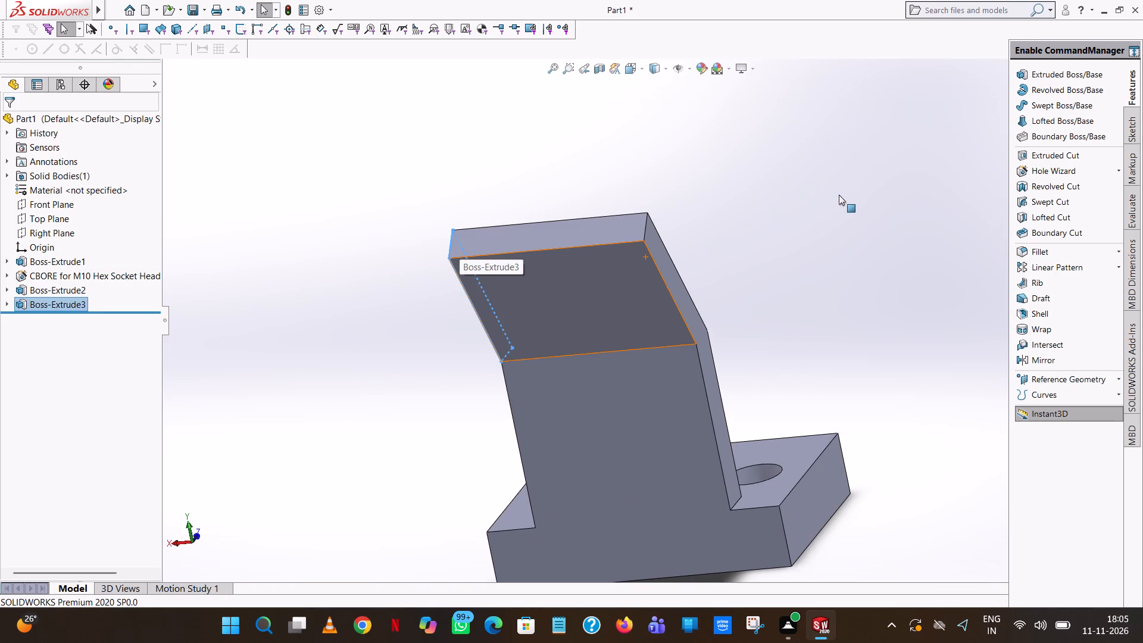
pyautogui.click(839, 193)
# Start an Extruded Boss/Base sketch on the slanted arm's broad +Z-side face and view it normal to that face.
pyautogui.scroll(1, 680, 227)
pyautogui.moveTo(680, 227); pyautogui.dragTo(841, 245, button='middle')
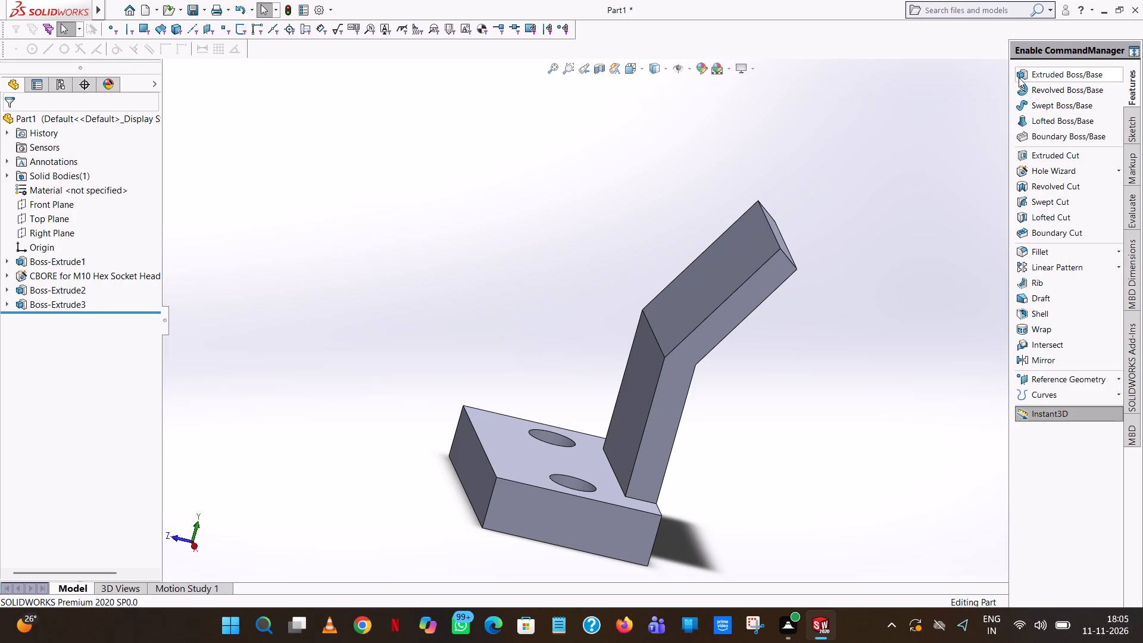
pyautogui.click(1038, 73)
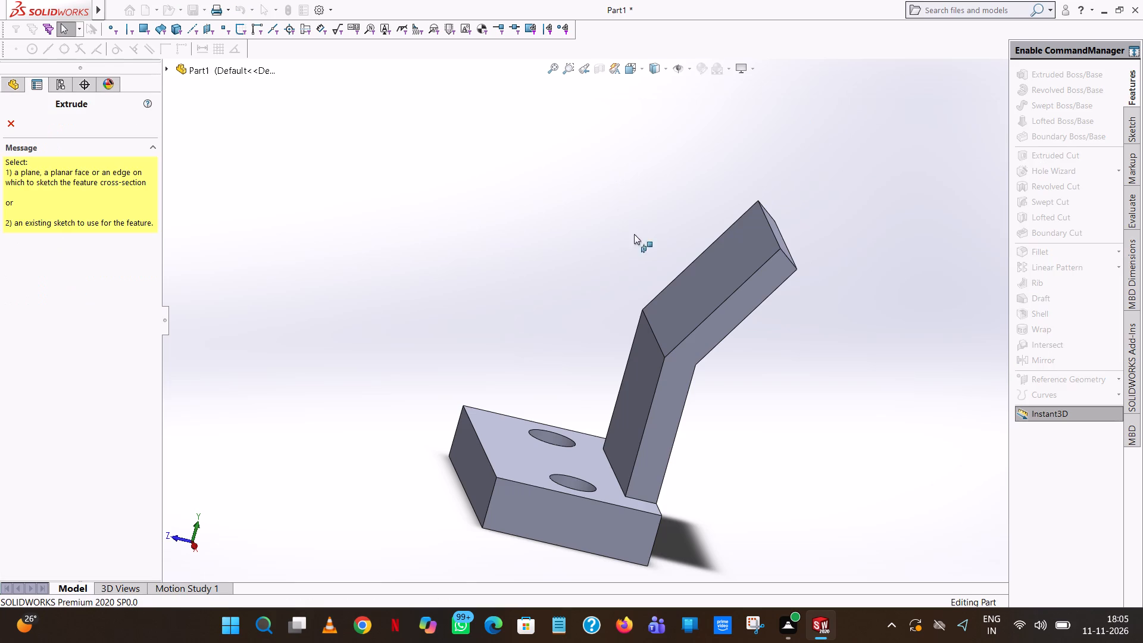
pyautogui.moveTo(654, 254); pyautogui.dragTo(673, 358, button='middle')
pyautogui.click(731, 236)
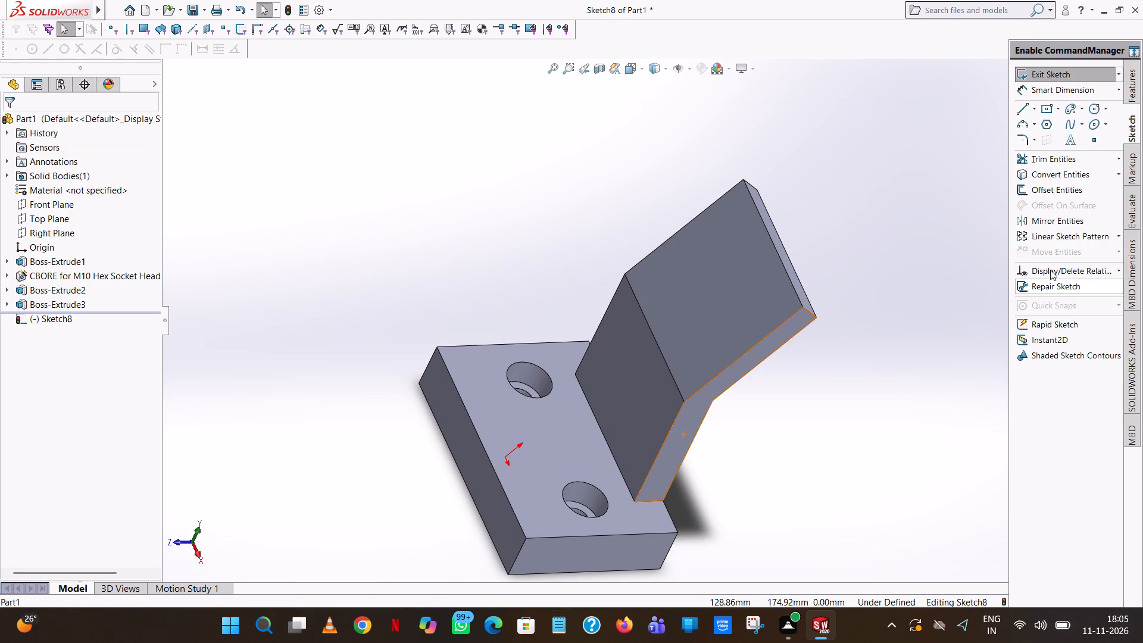
pyautogui.click(206, 7)
pyautogui.click(273, 126)
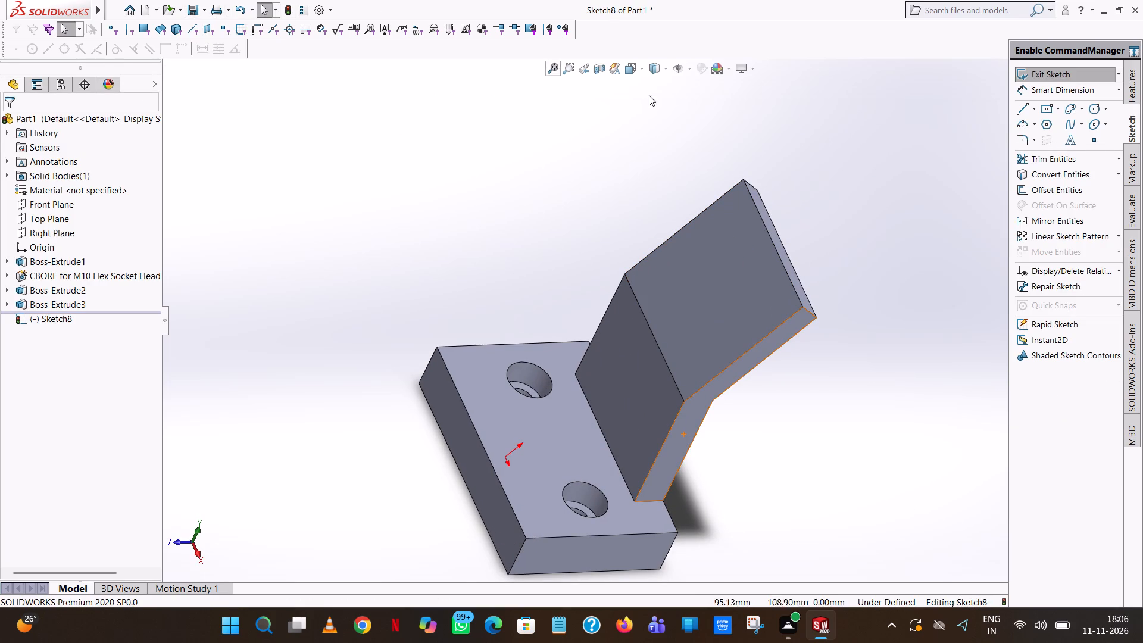
pyautogui.click(644, 64)
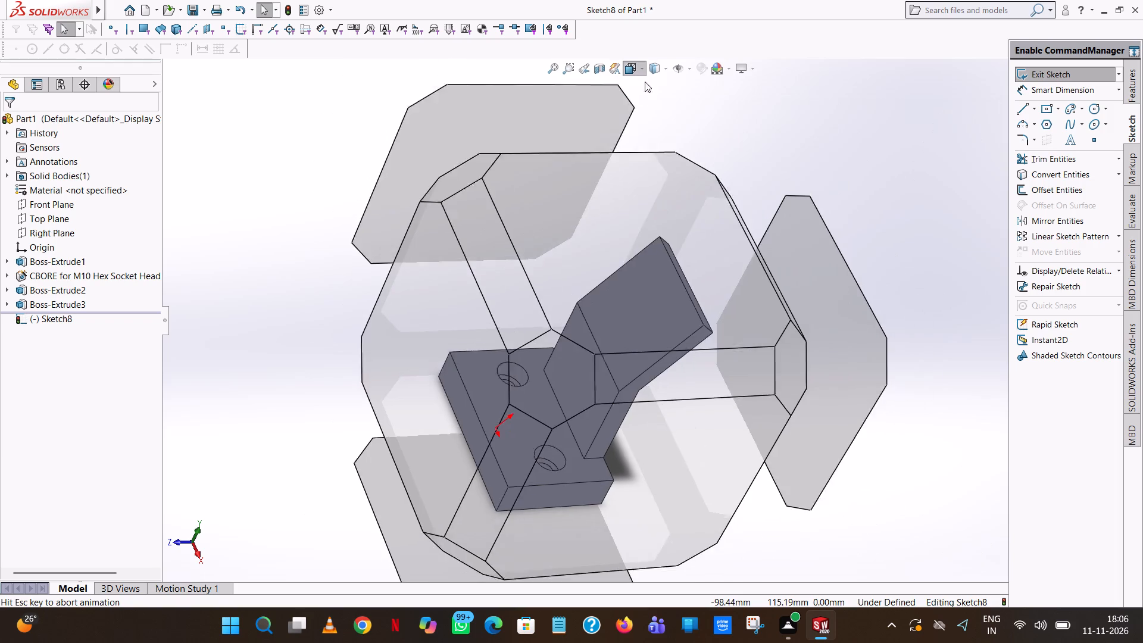
pyautogui.click(695, 133)
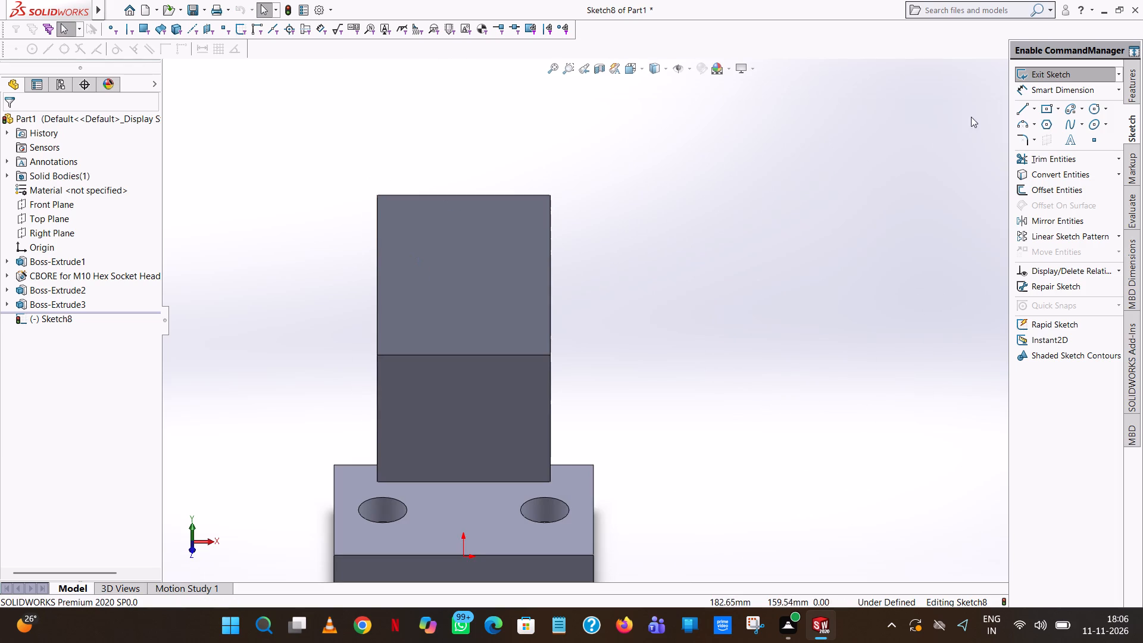
# Sketch a circle of radius 32 mm centred on the midpoint of the slanted arm's upper end edge, reaching the arm's side edges.
pyautogui.click(1097, 108)
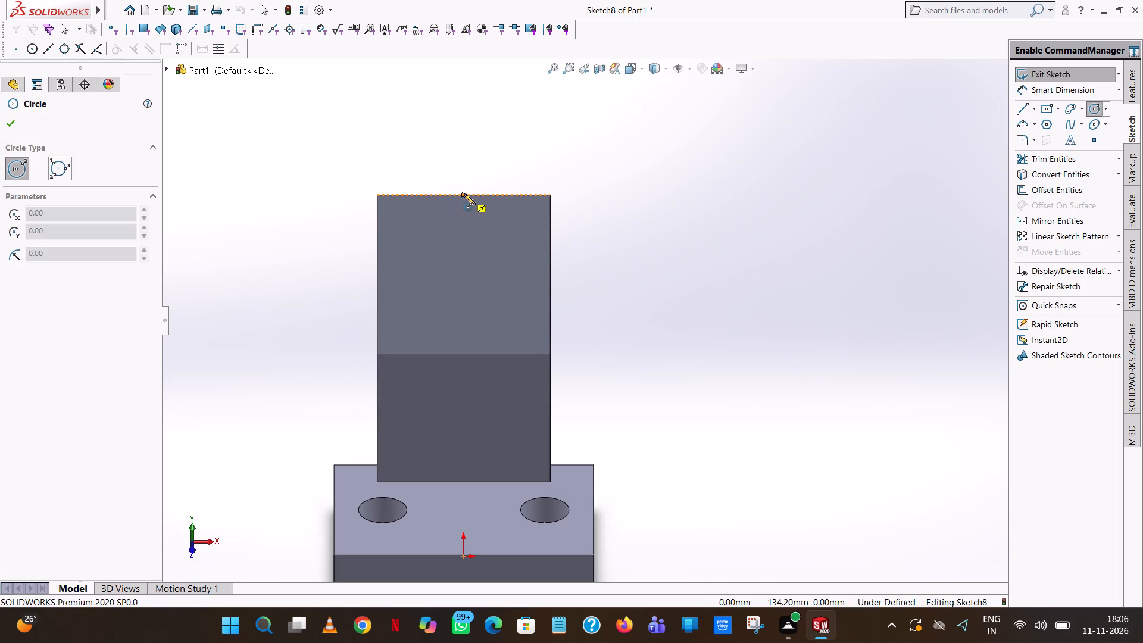
pyautogui.click(464, 193)
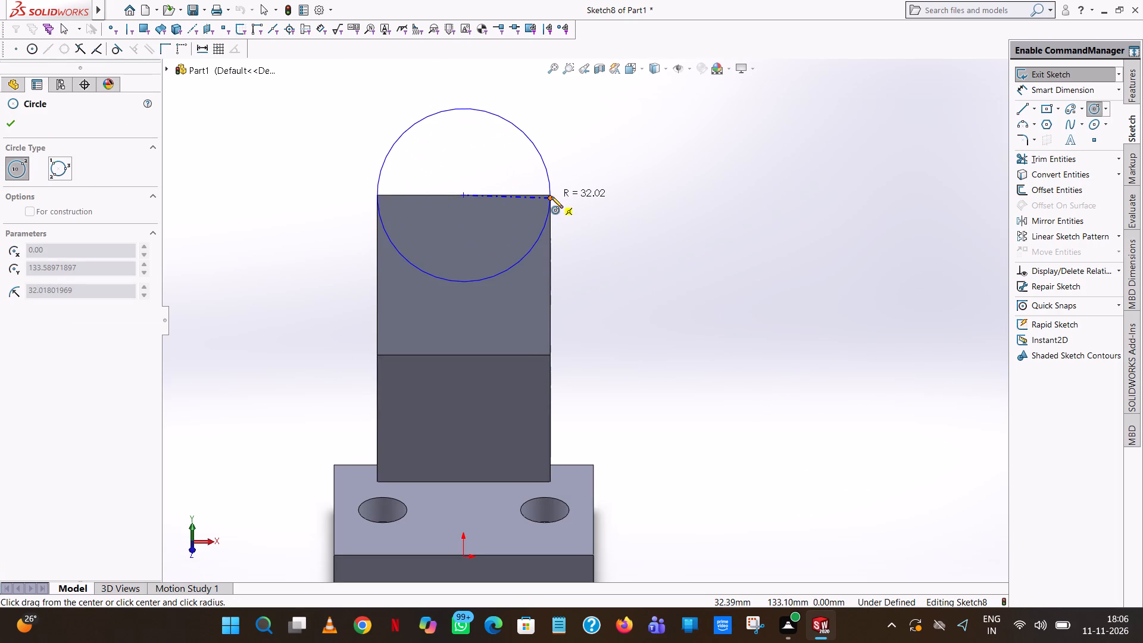
pyautogui.click(551, 196)
pyautogui.rightClick(551, 196)
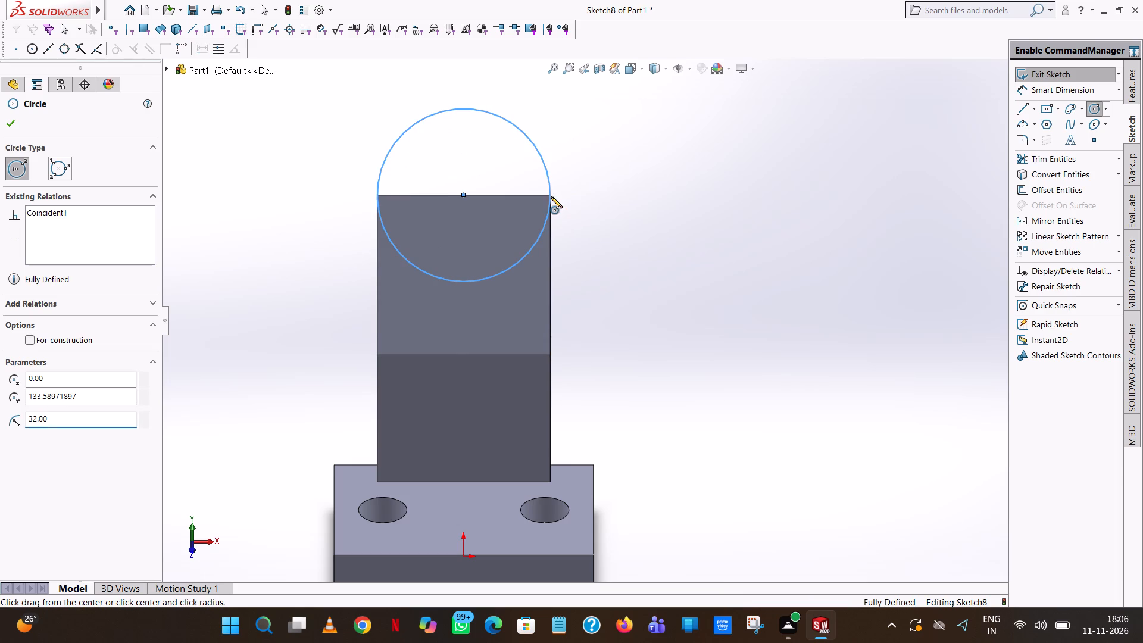
pyautogui.click(594, 210)
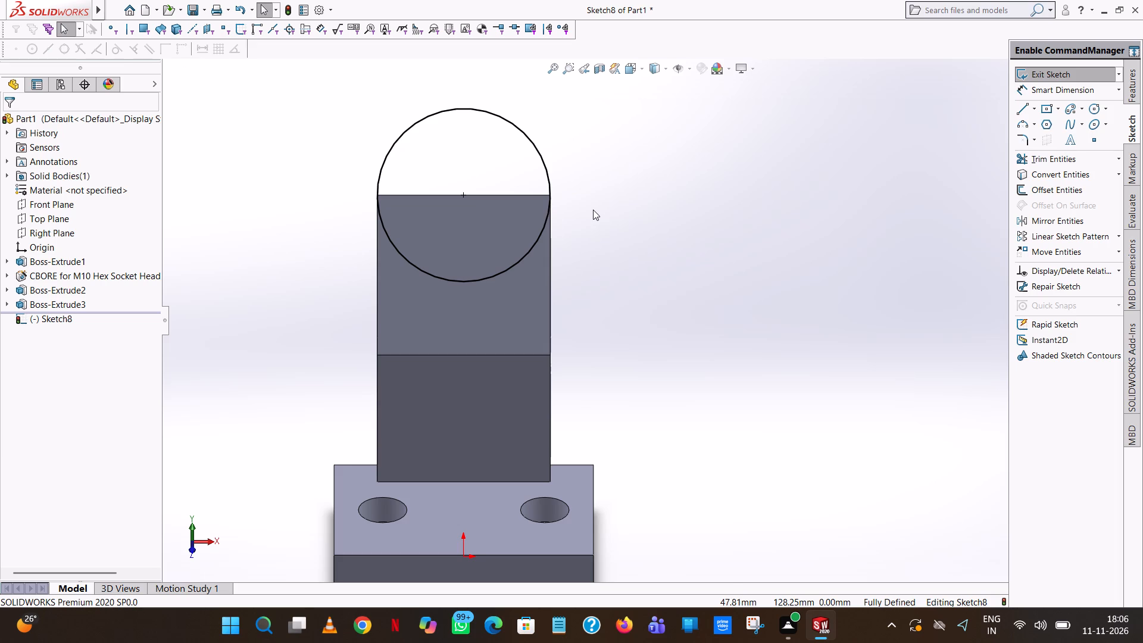
pyautogui.click(699, 173)
# Extrude the 32 mm radius circle in the reversed direction up to the slanted arm's far side edge, merging the result.
pyautogui.scroll(1, 667, 320)
pyautogui.moveTo(663, 319); pyautogui.dragTo(630, 319, button='middle')
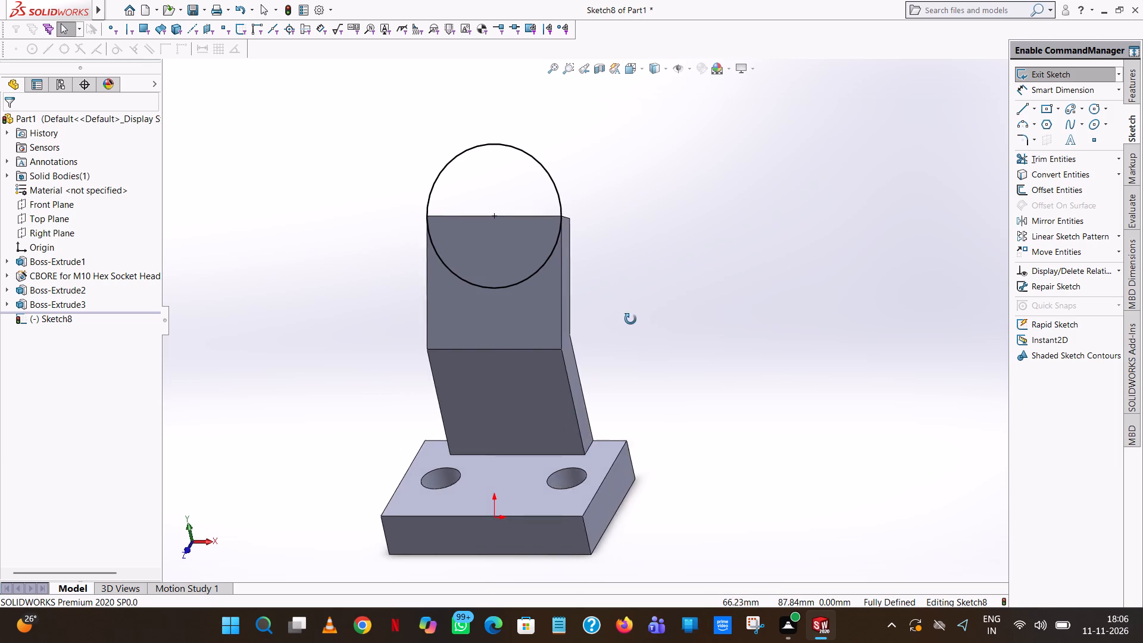
pyautogui.moveTo(630, 319); pyautogui.dragTo(552, 355, button='middle')
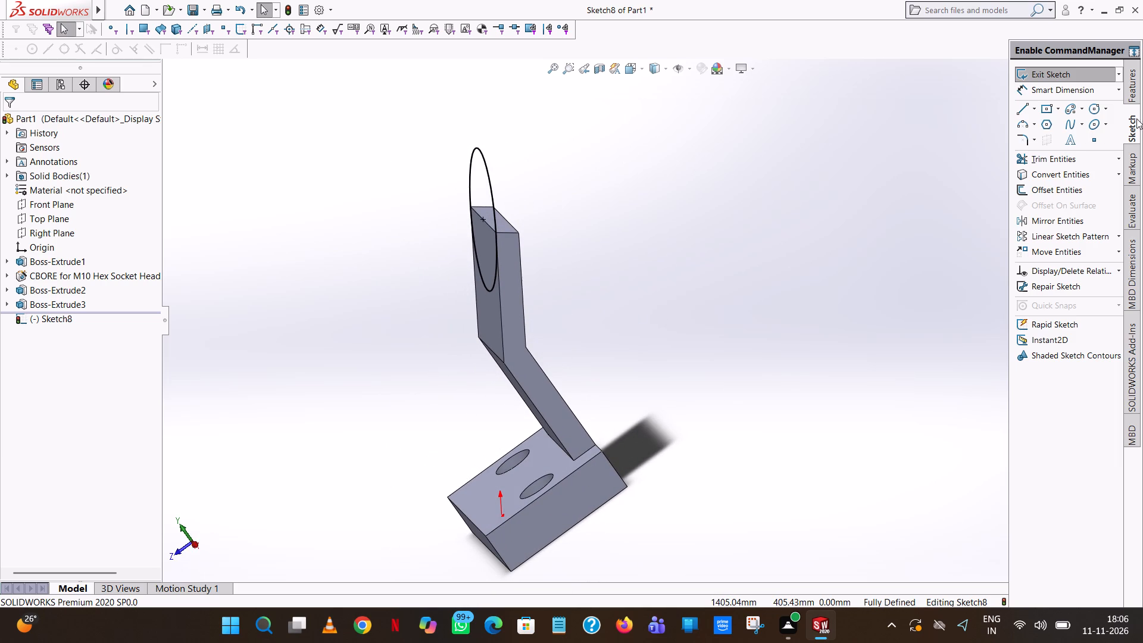
pyautogui.click(1129, 88)
pyautogui.click(1086, 74)
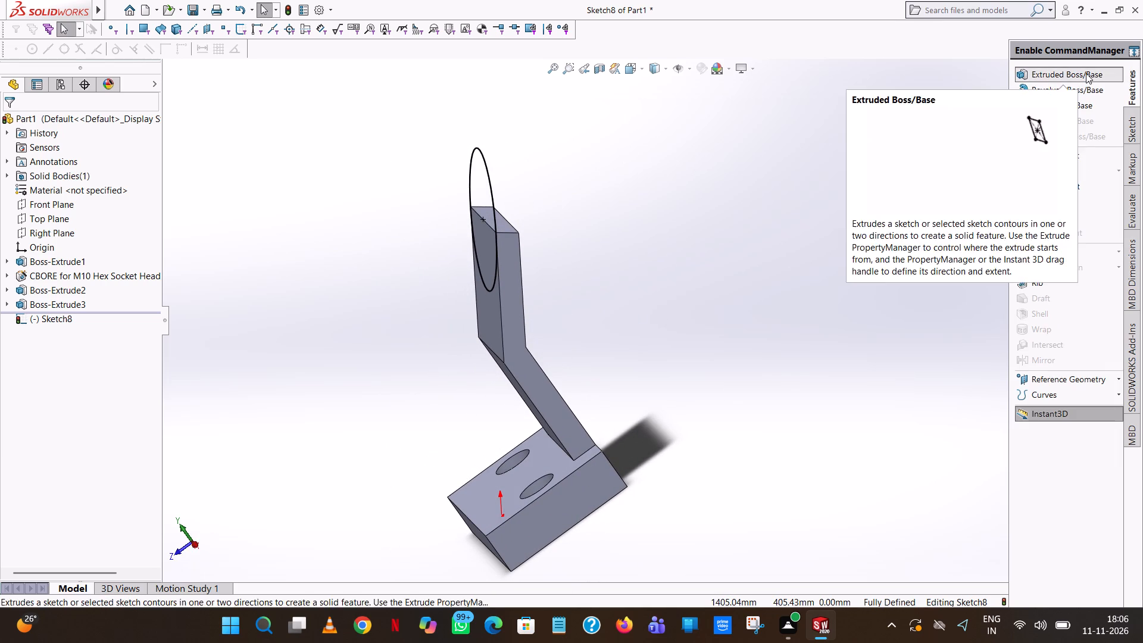
pyautogui.scroll(-7, 543, 264)
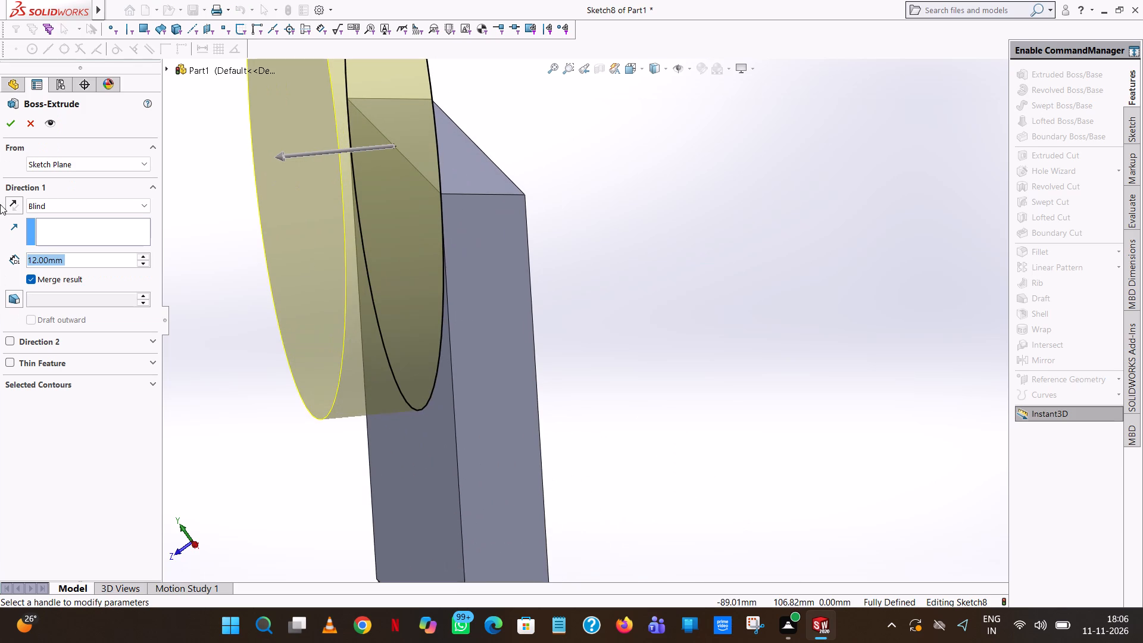
pyautogui.click(13, 206)
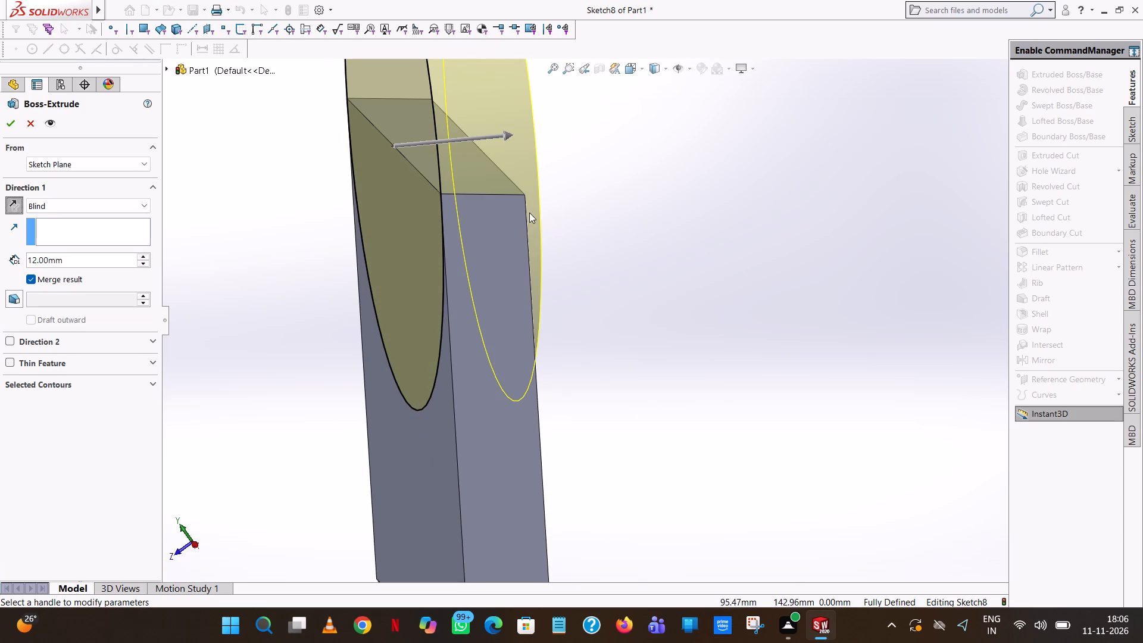
pyautogui.click(526, 213)
pyautogui.click(4, 129)
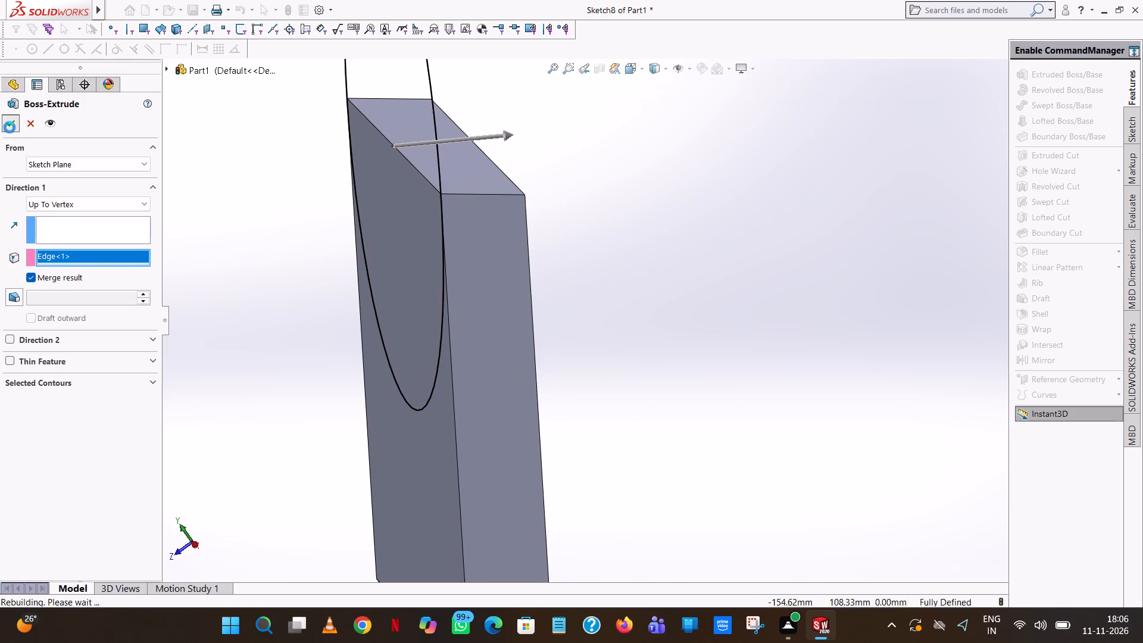
pyautogui.scroll(4, 642, 218)
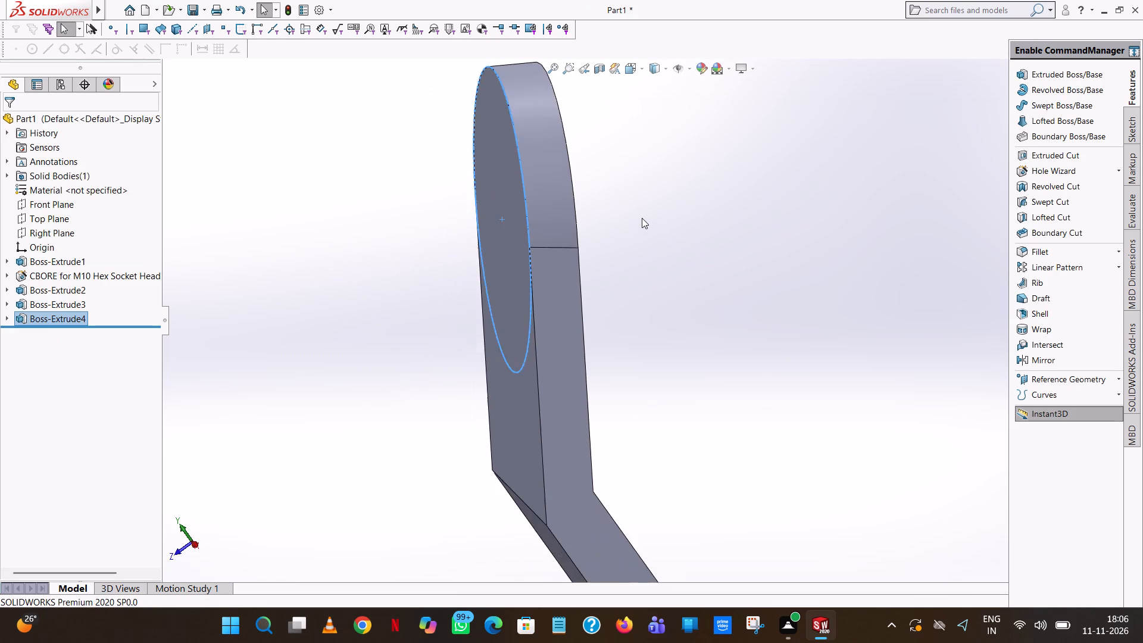
pyautogui.scroll(4, 642, 218)
pyautogui.click(653, 291)
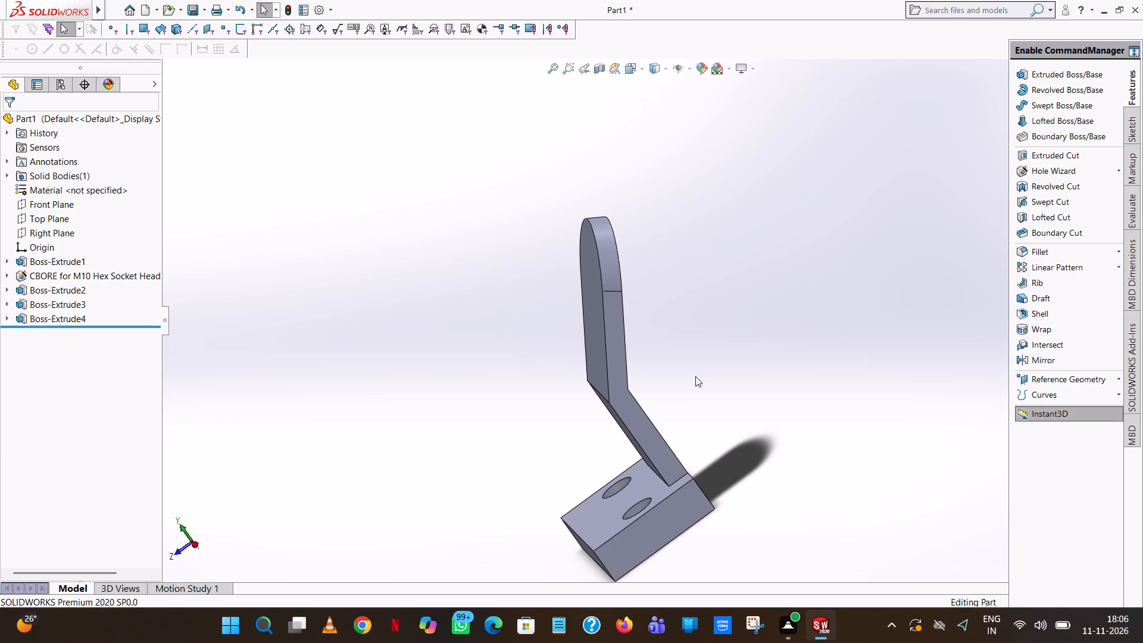
# Start an Extruded Boss/Base sketch on the round-ended arm's broad +Z-side face and view it normal to that face.
pyautogui.scroll(1, 698, 377)
pyautogui.moveTo(697, 376); pyautogui.dragTo(673, 383, button='middle')
pyautogui.scroll(1, 694, 252)
pyautogui.scroll(1, 673, 383)
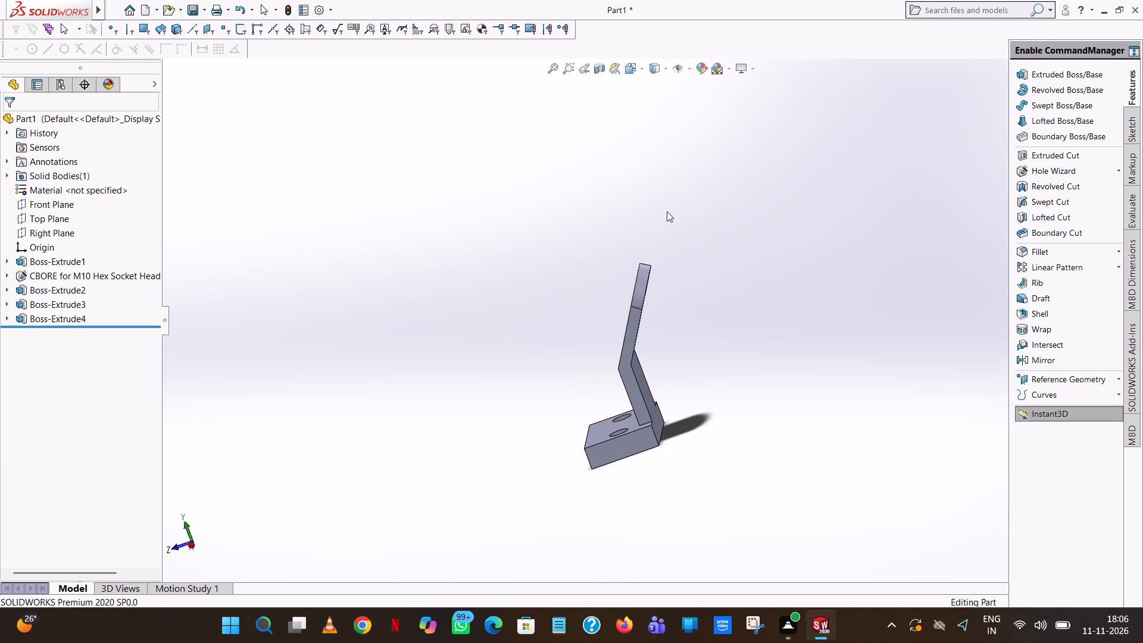
pyautogui.scroll(-6, 631, 298)
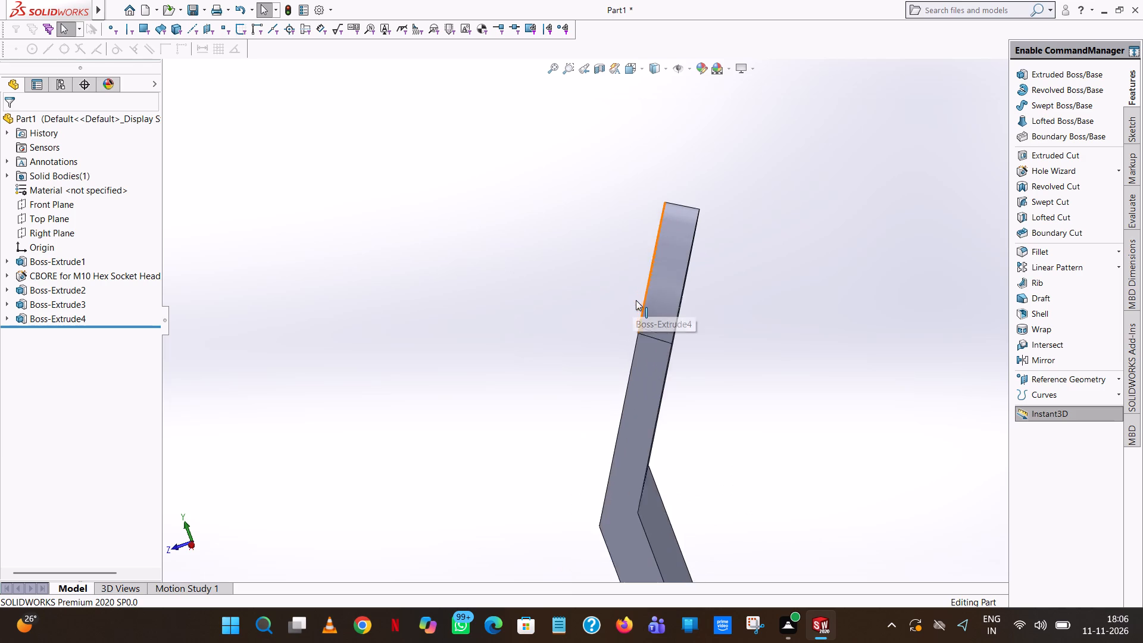
pyautogui.scroll(-2, 636, 300)
pyautogui.scroll(5, 637, 300)
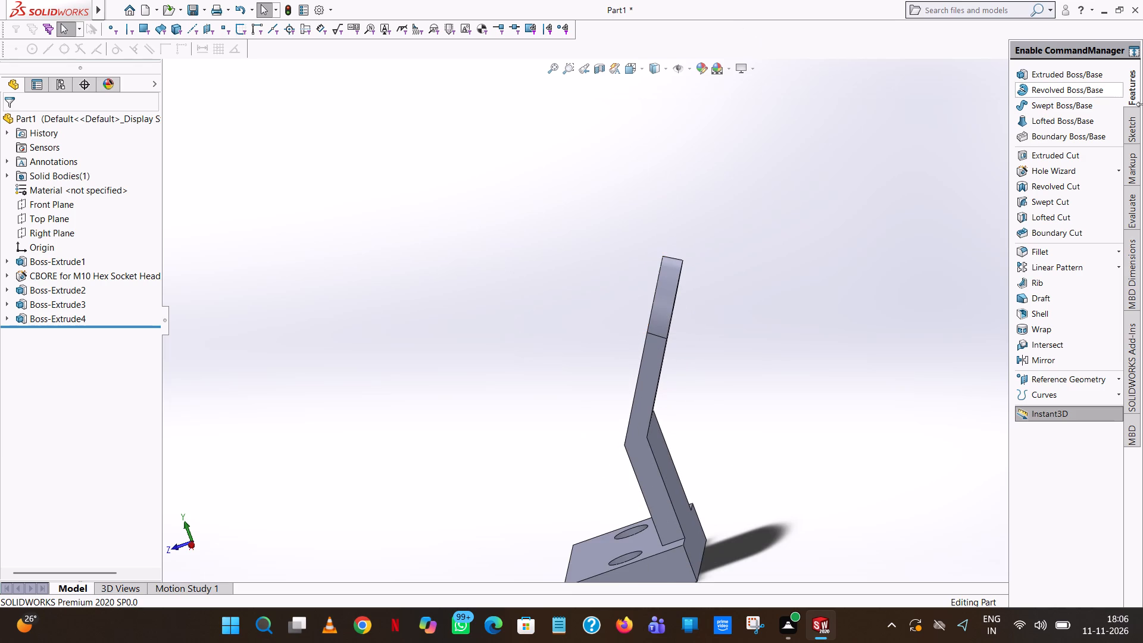
pyautogui.click(1055, 71)
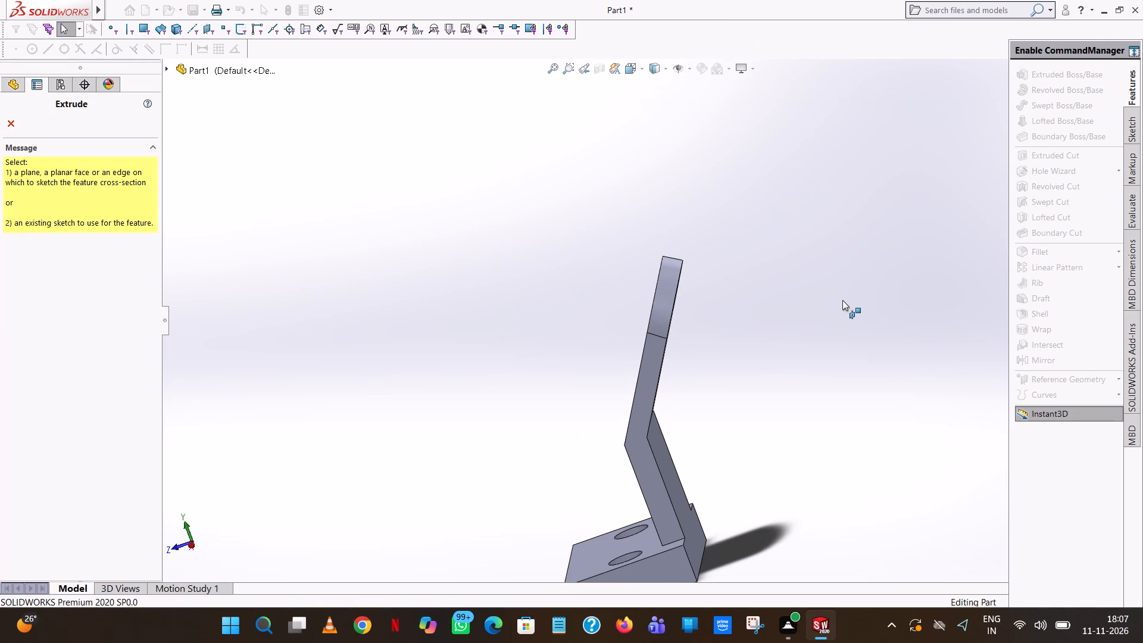
pyautogui.moveTo(843, 300); pyautogui.dragTo(891, 344, button='middle')
pyautogui.scroll(1, 850, 302)
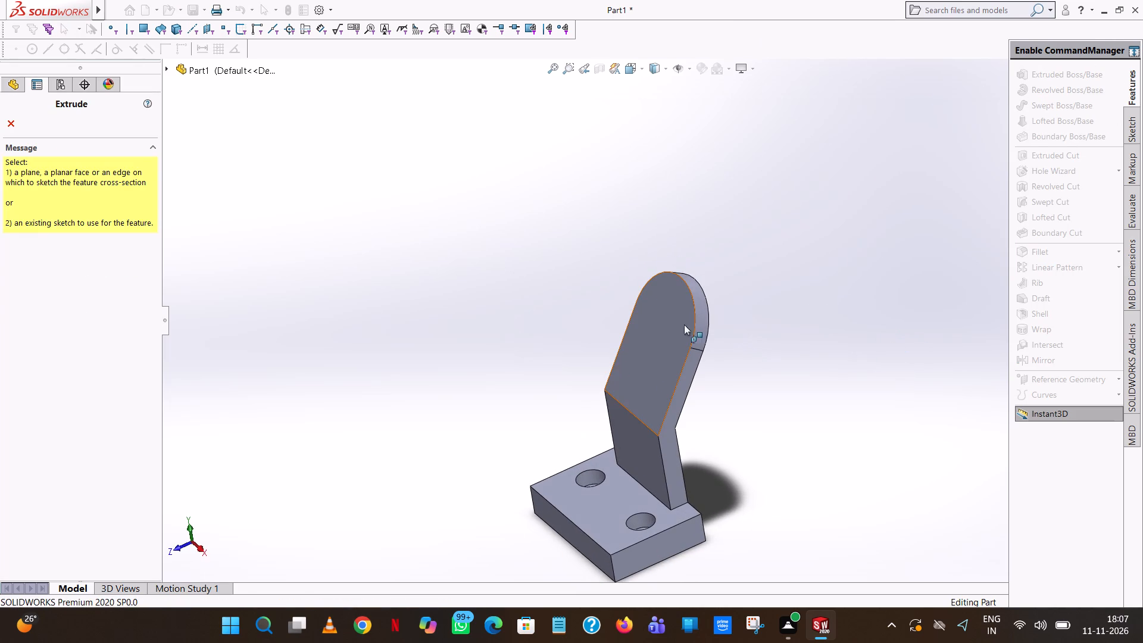
pyautogui.click(670, 327)
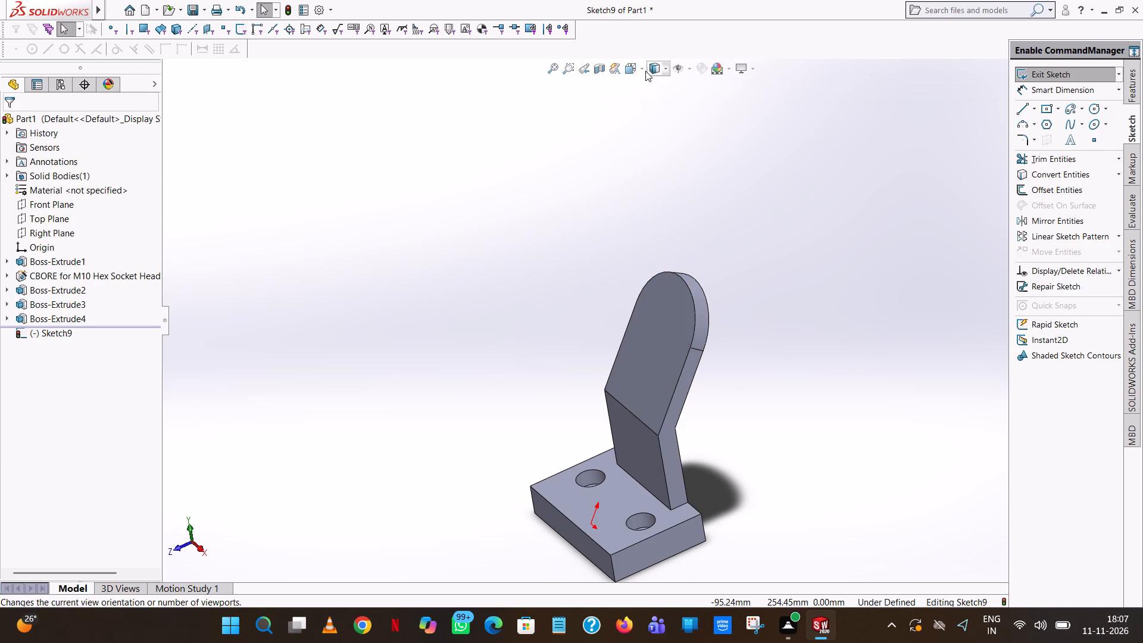
pyautogui.click(645, 71)
pyautogui.click(692, 129)
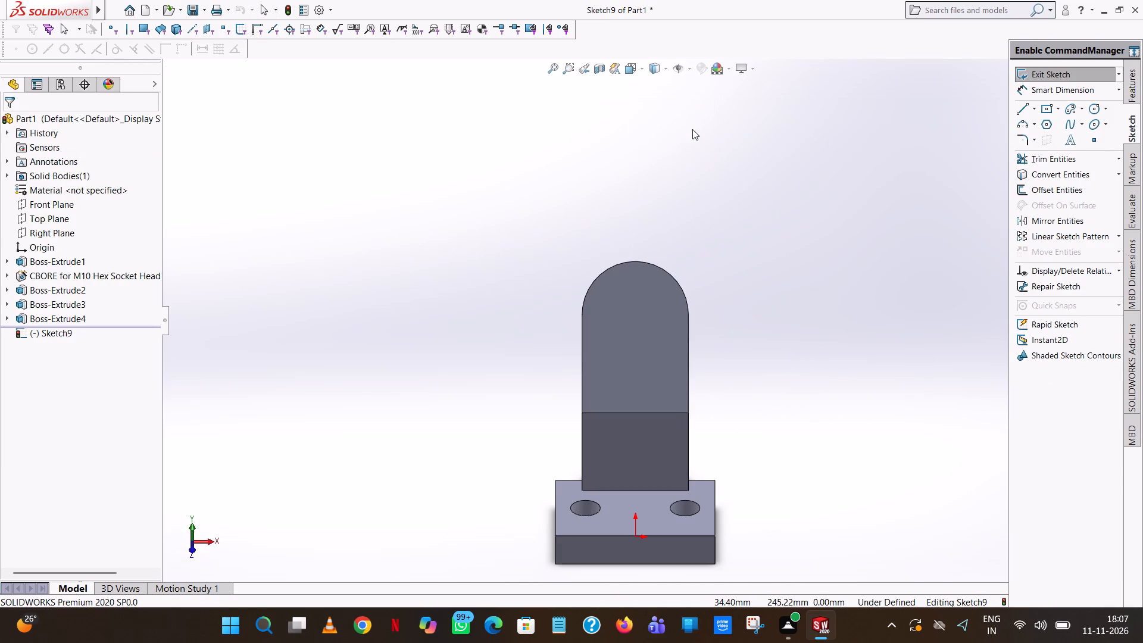
# Sketch a circle of radius 55/2 mm centred on the centre of the arm's rounded end.
pyautogui.click(1093, 112)
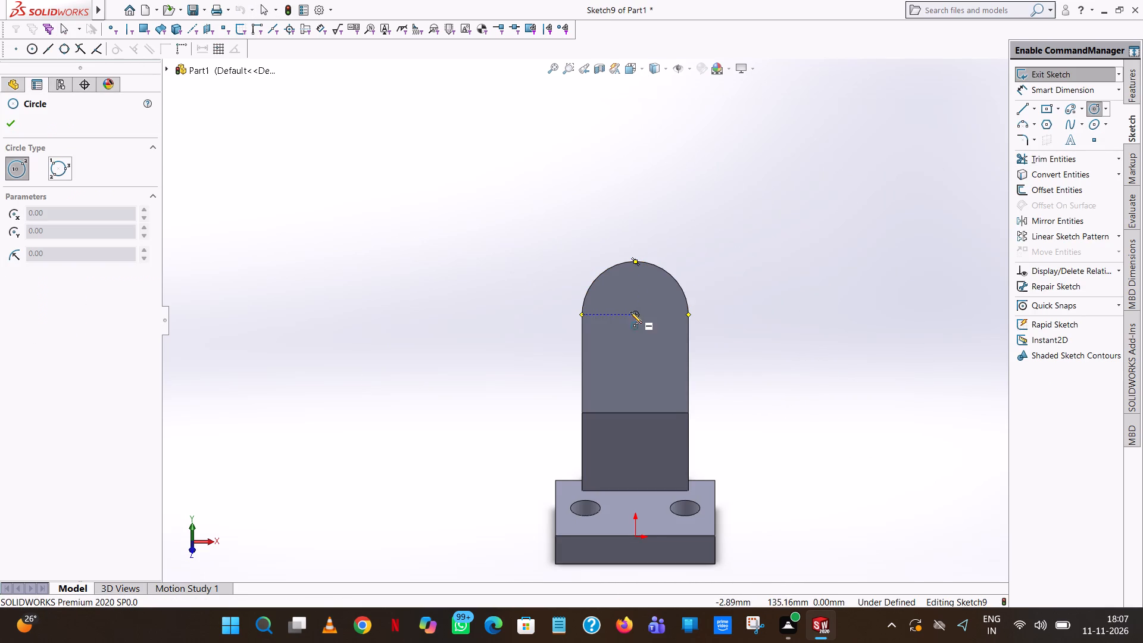
pyautogui.scroll(-7, 633, 316)
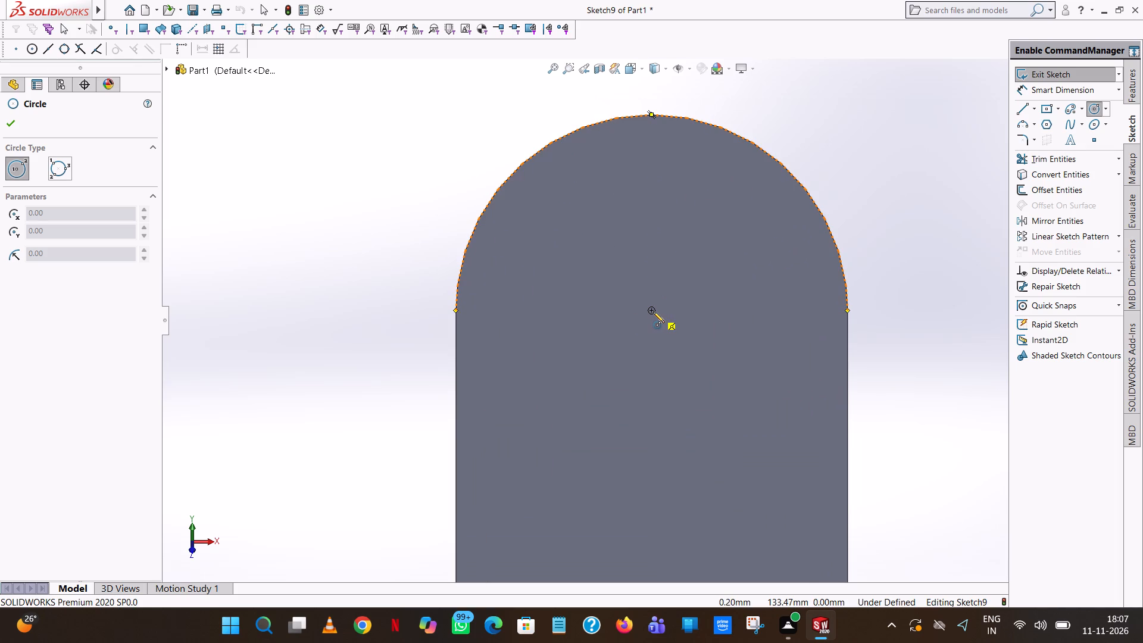
pyautogui.click(651, 311)
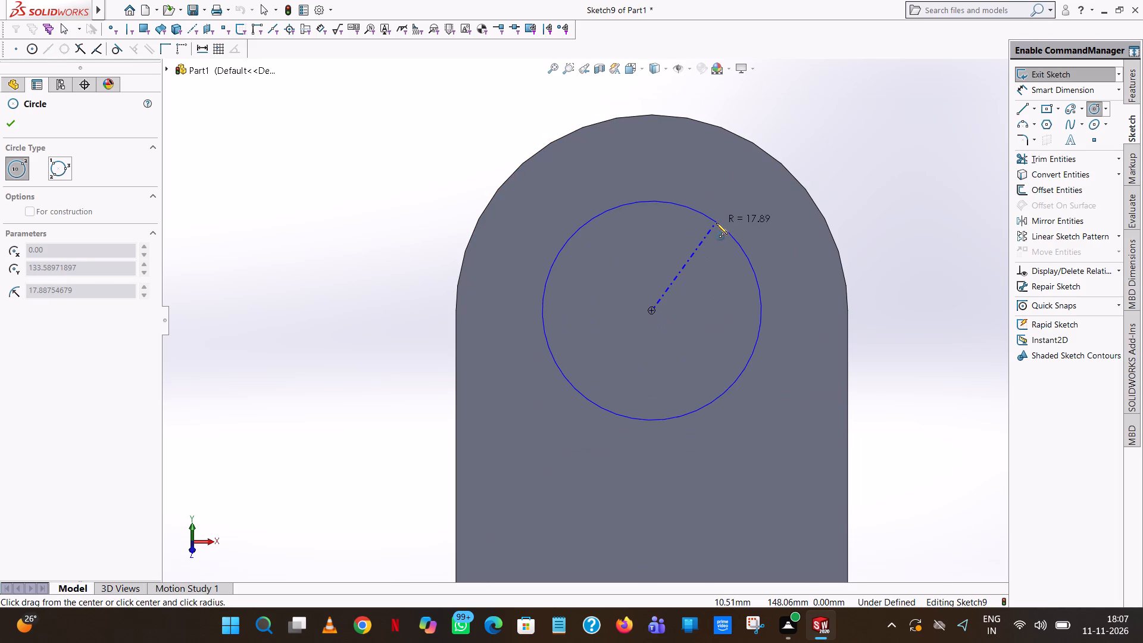
pyautogui.click(716, 224)
pyautogui.write('55/2')
pyautogui.press('Return')
pyautogui.rightClick(714, 224)
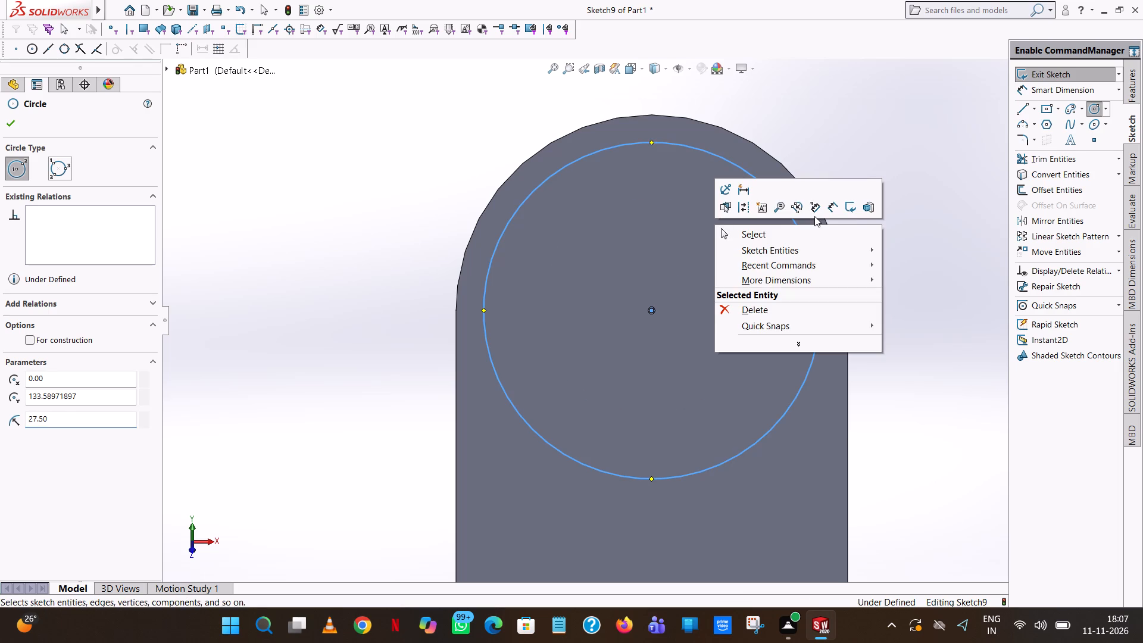
pyautogui.click(768, 229)
pyautogui.click(823, 155)
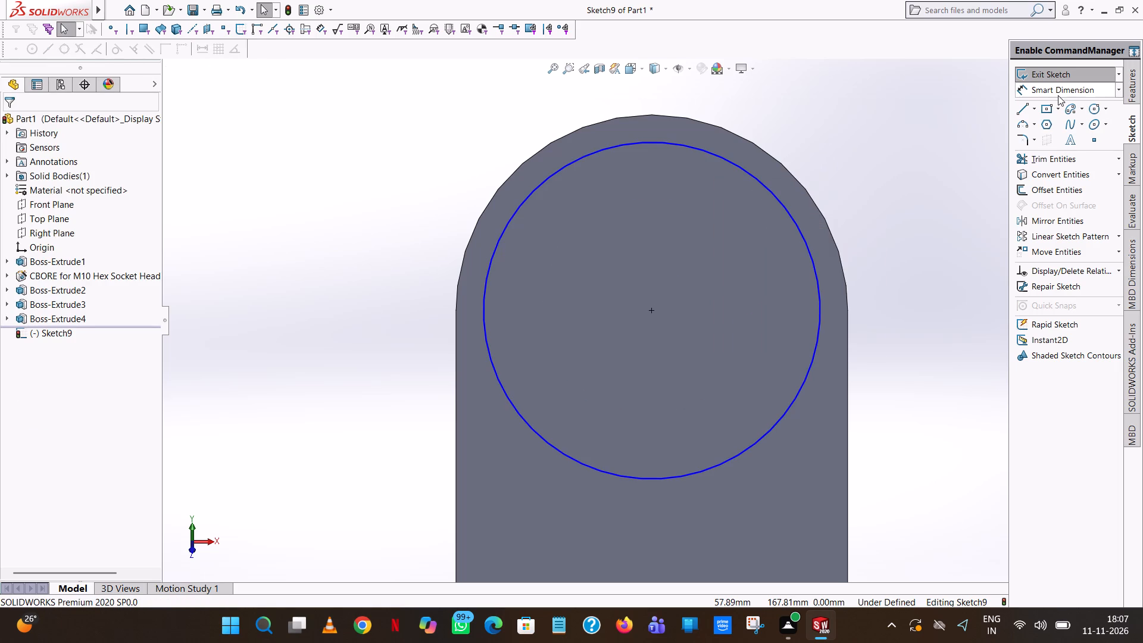
# Dimension the circle's diameter as 55 mm.
pyautogui.click(1058, 95)
pyautogui.click(599, 151)
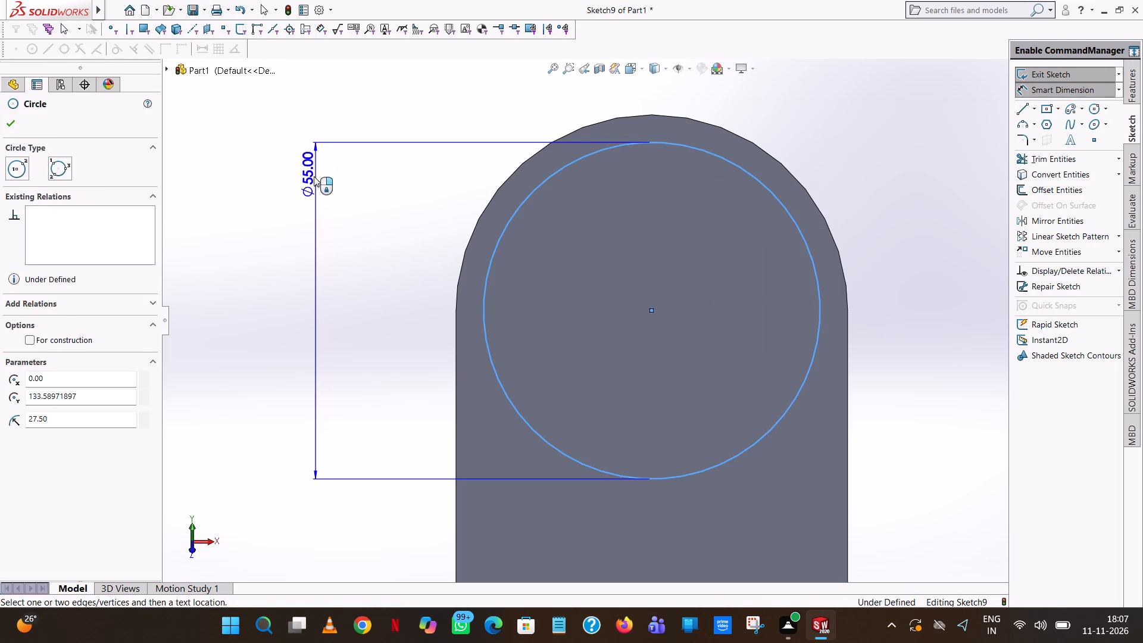
pyautogui.click(314, 176)
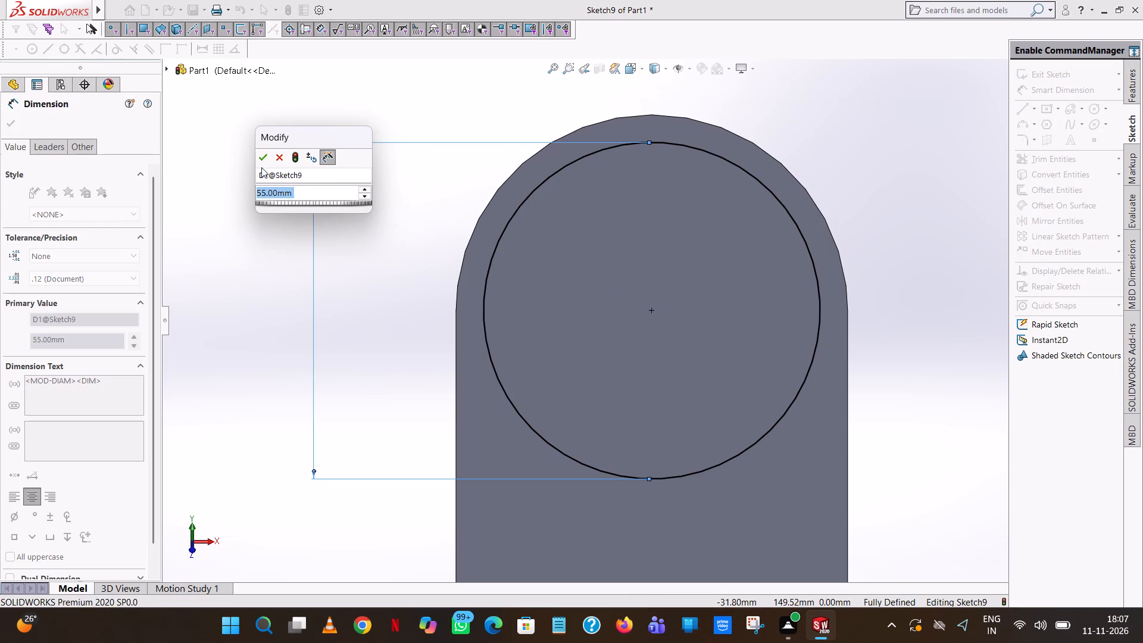
pyautogui.click(263, 159)
pyautogui.click(223, 169)
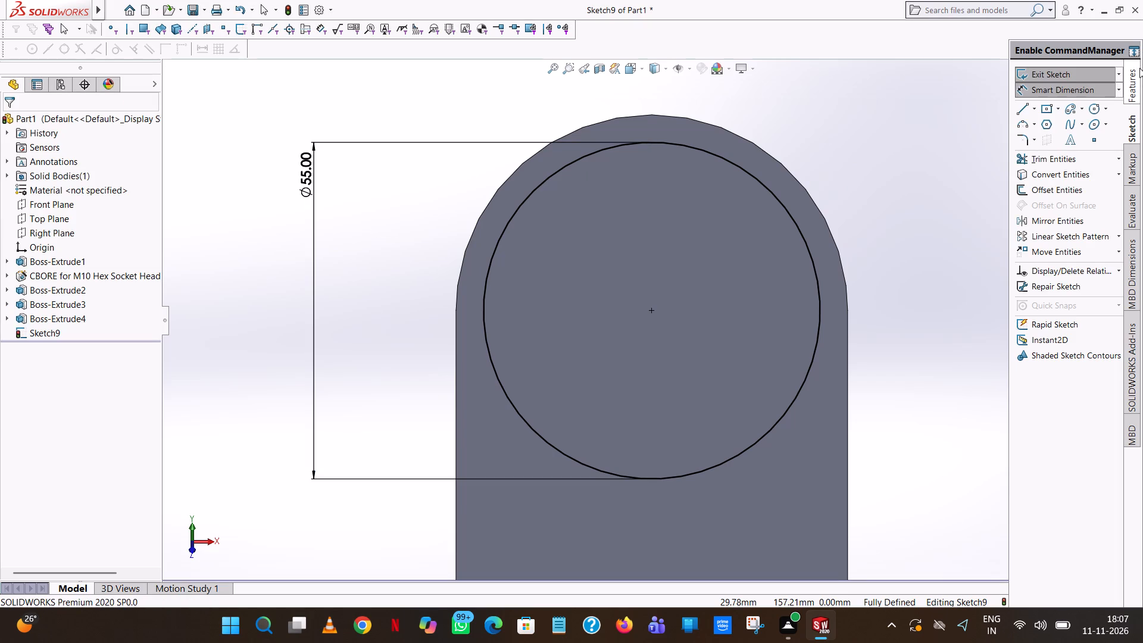
# Extrude the 55 mm circle outward from the arm face to a blind depth of 32 mm, merging the result.
pyautogui.click(1136, 83)
pyautogui.click(1061, 70)
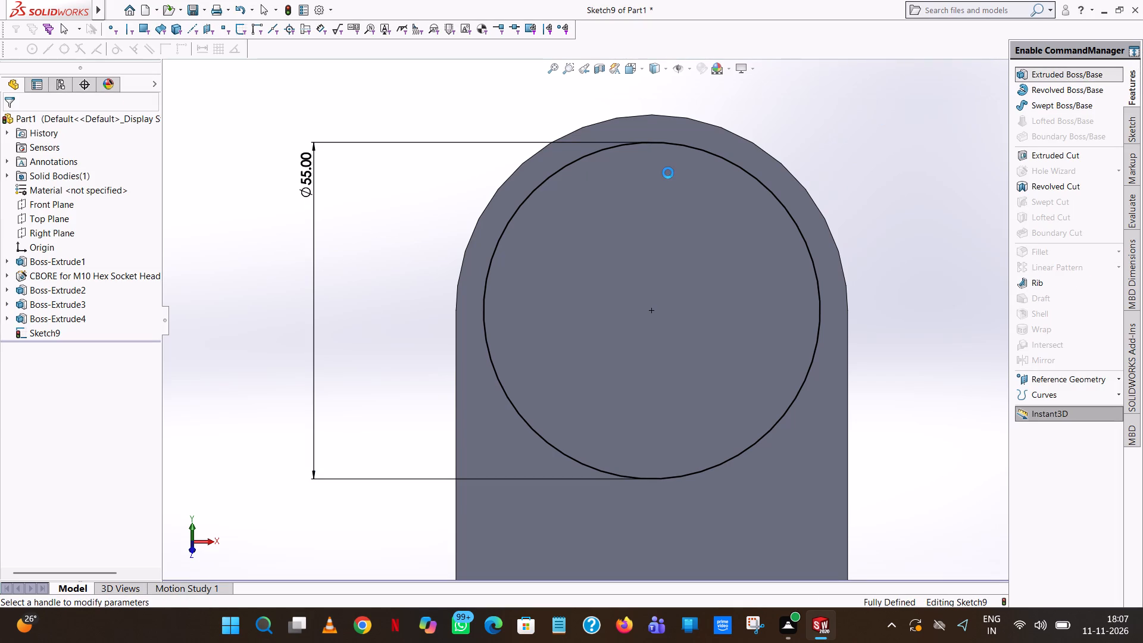
pyautogui.moveTo(333, 230); pyautogui.dragTo(249, 256, button='middle')
pyautogui.scroll(1, 333, 230)
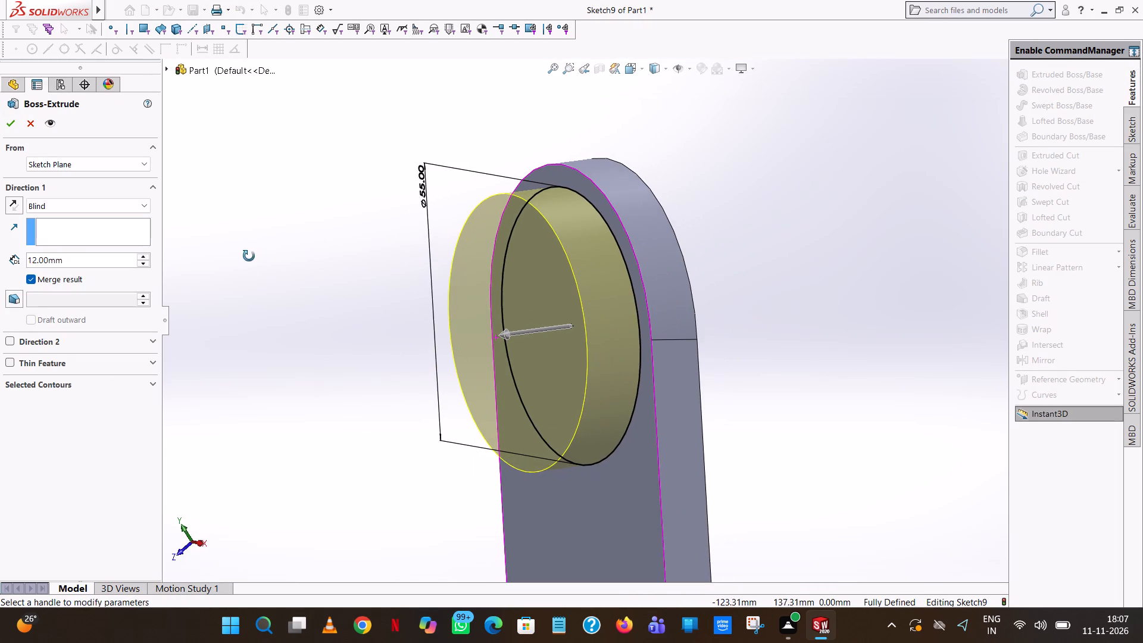
pyautogui.moveTo(249, 256); pyautogui.dragTo(248, 256, button='middle')
pyautogui.click(95, 249)
pyautogui.doubleClick(76, 263)
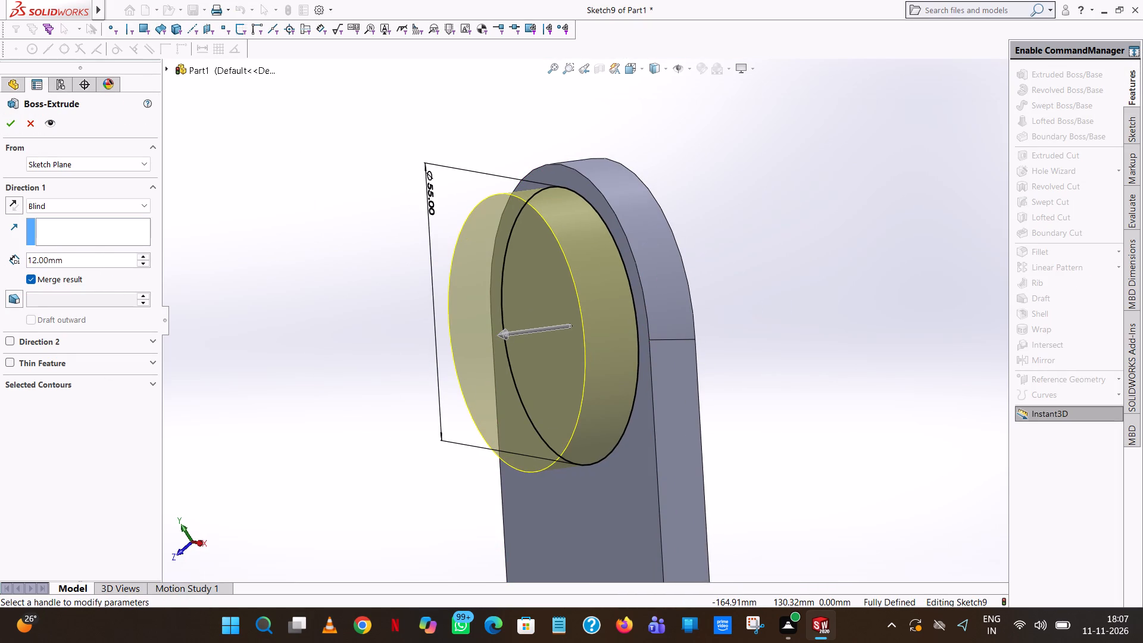
pyautogui.write('32')
pyautogui.press('Return')
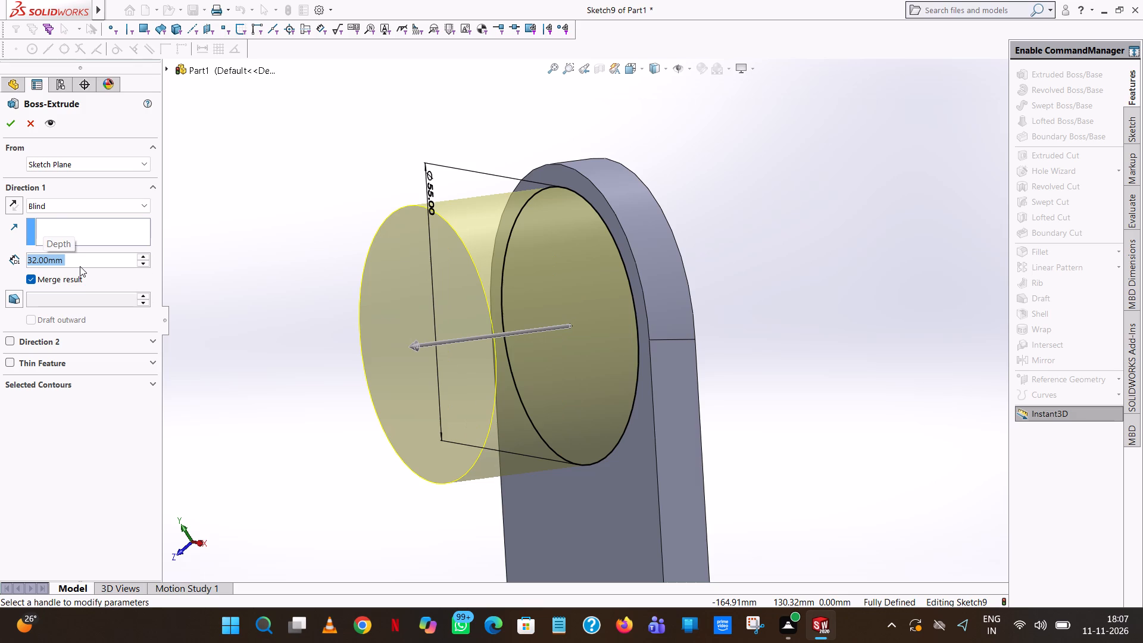
pyautogui.click(10, 120)
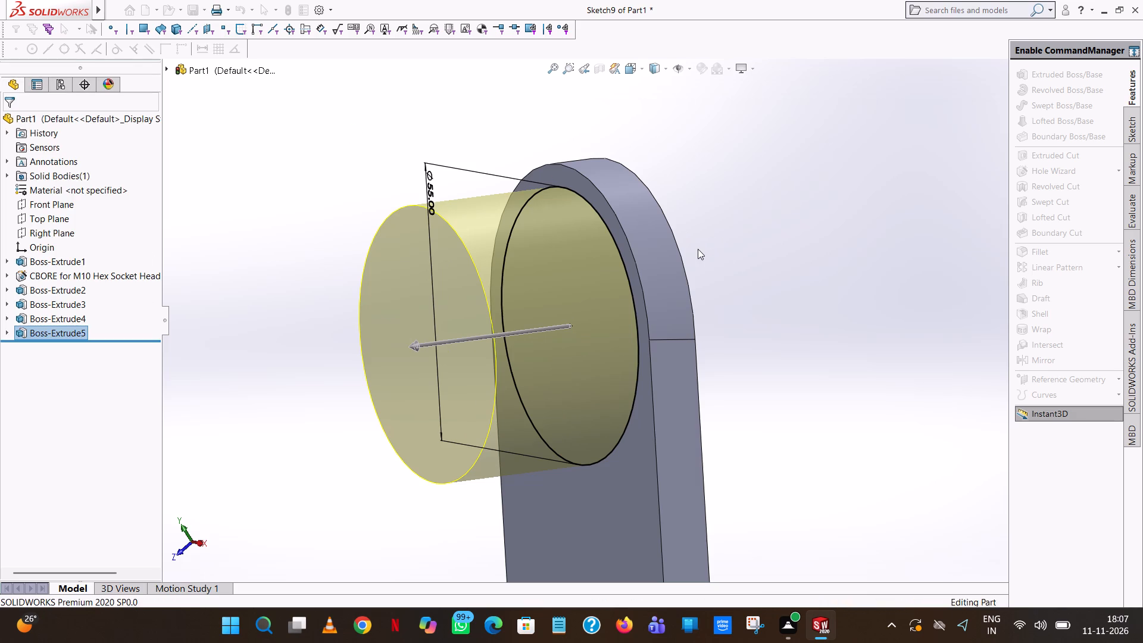
pyautogui.click(702, 199)
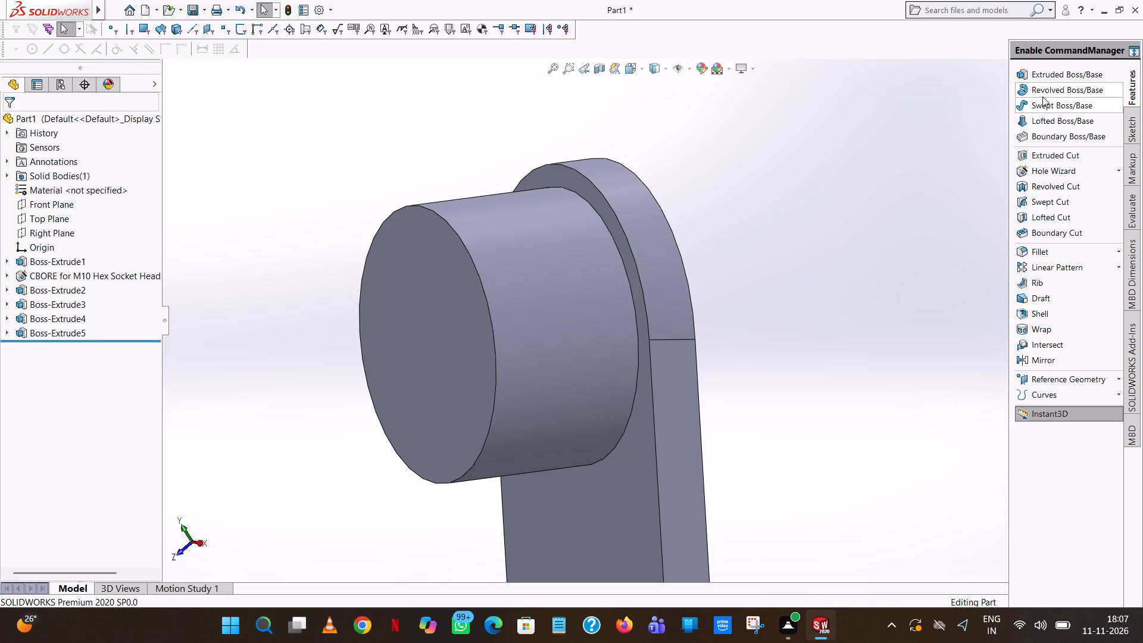
# Start an Extruded Cut sketch on the cylindrical boss's flat end face and turn the model to face it.
pyautogui.click(1038, 149)
pyautogui.click(405, 314)
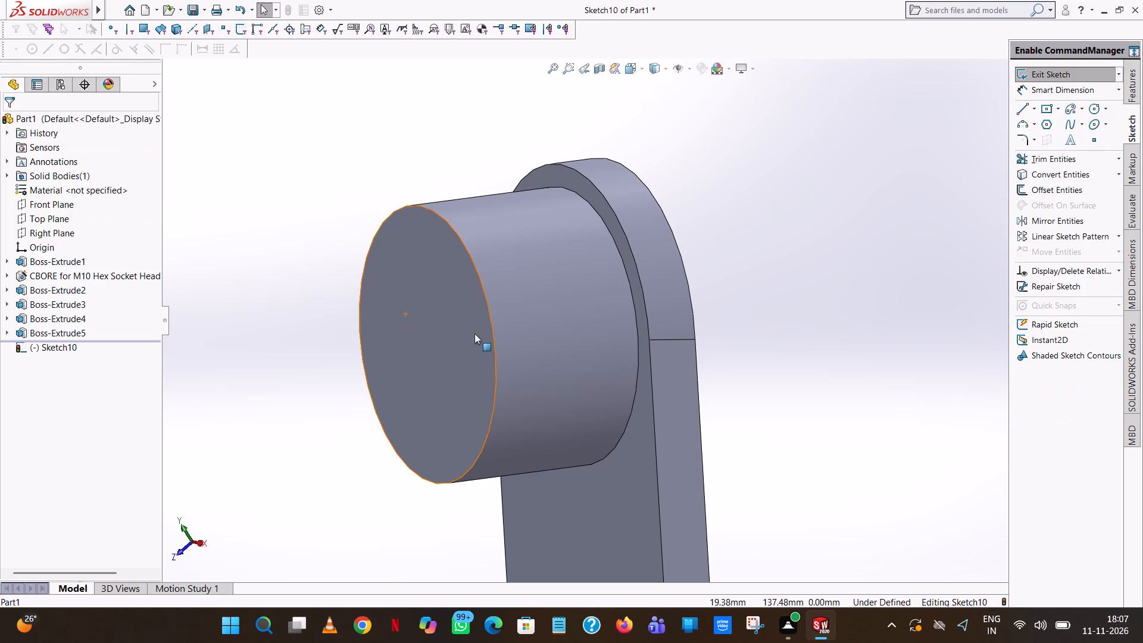
pyautogui.moveTo(476, 334); pyautogui.dragTo(516, 332, button='middle')
pyautogui.scroll(9, 516, 330)
pyautogui.scroll(-3, 589, 331)
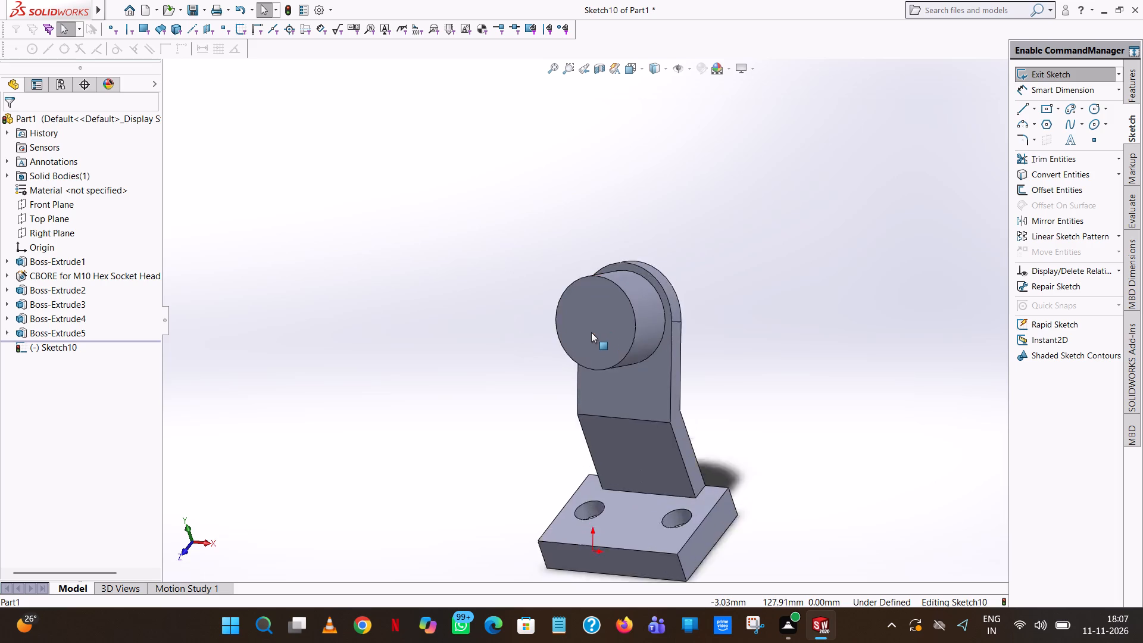
pyautogui.scroll(-2, 591, 332)
pyautogui.moveTo(599, 334); pyautogui.dragTo(638, 314, button='middle')
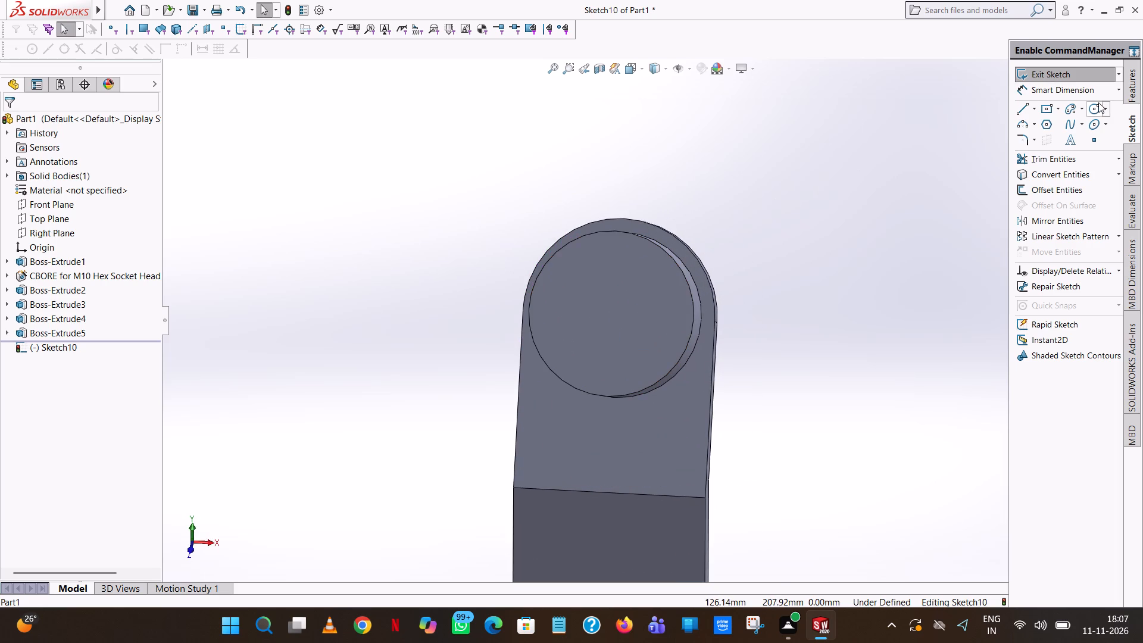
# Sketch a circle of radius 15 mm centred on the cylindrical boss's flat end face.
pyautogui.click(1091, 106)
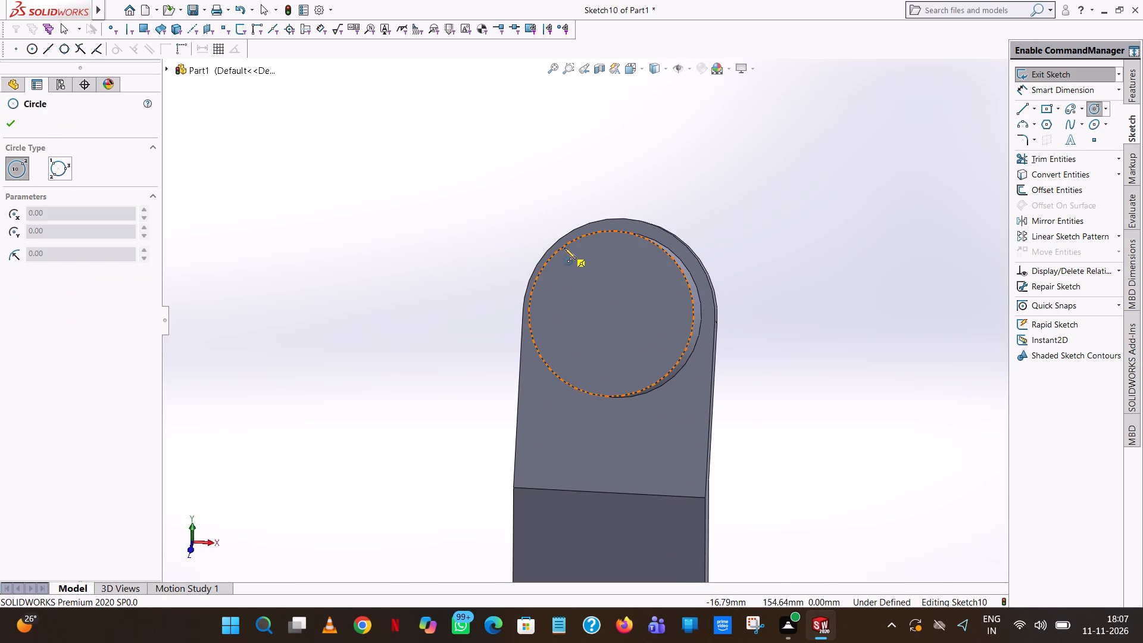
pyautogui.click(610, 313)
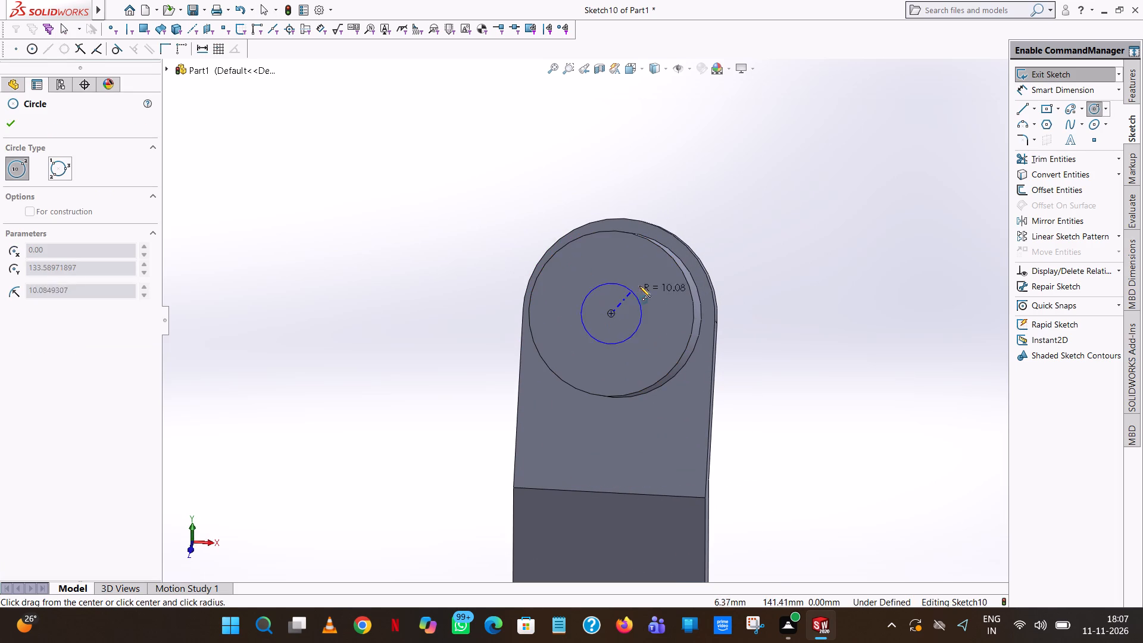
pyautogui.click(656, 259)
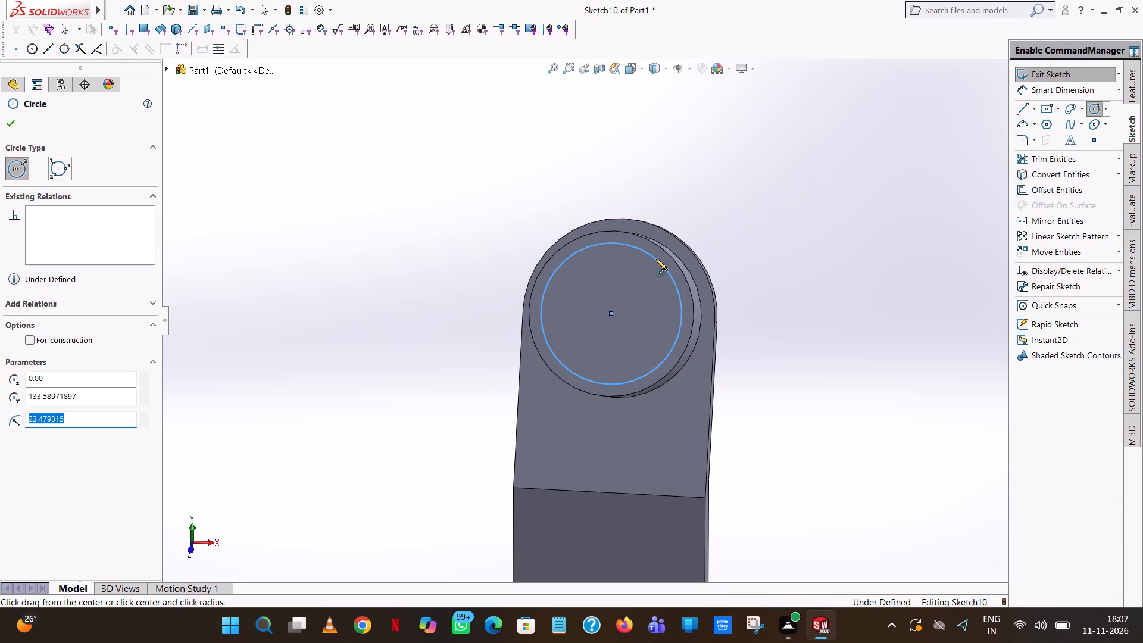
pyautogui.write('15')
pyautogui.press('Return')
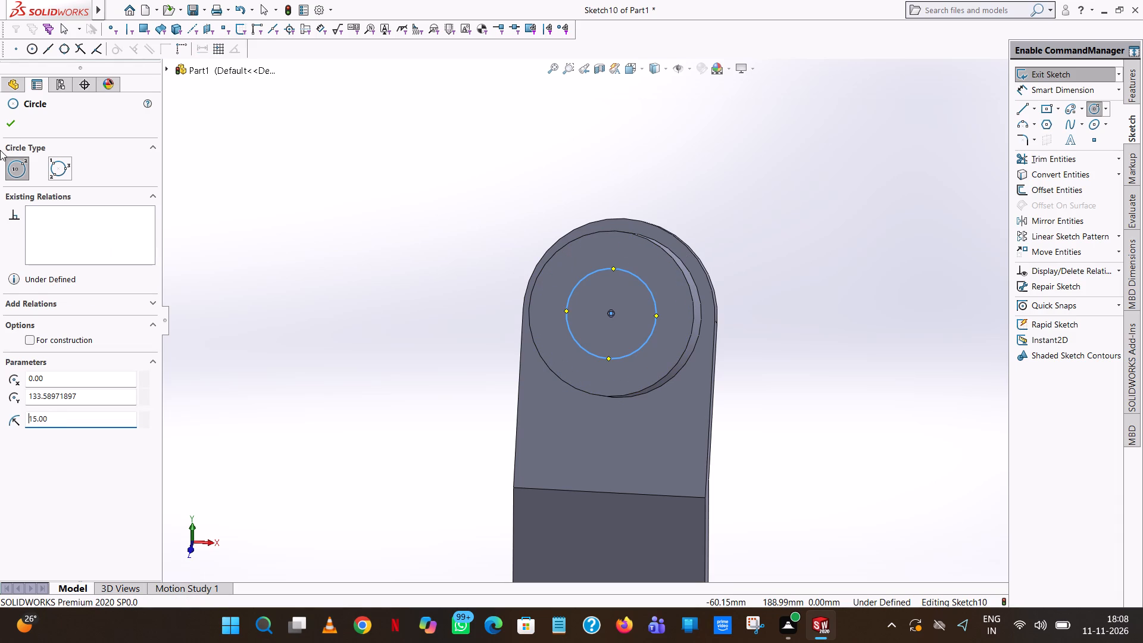
pyautogui.click(9, 124)
pyautogui.click(699, 182)
# Dimension the new circle's diameter as 30 mm.
pyautogui.click(1055, 95)
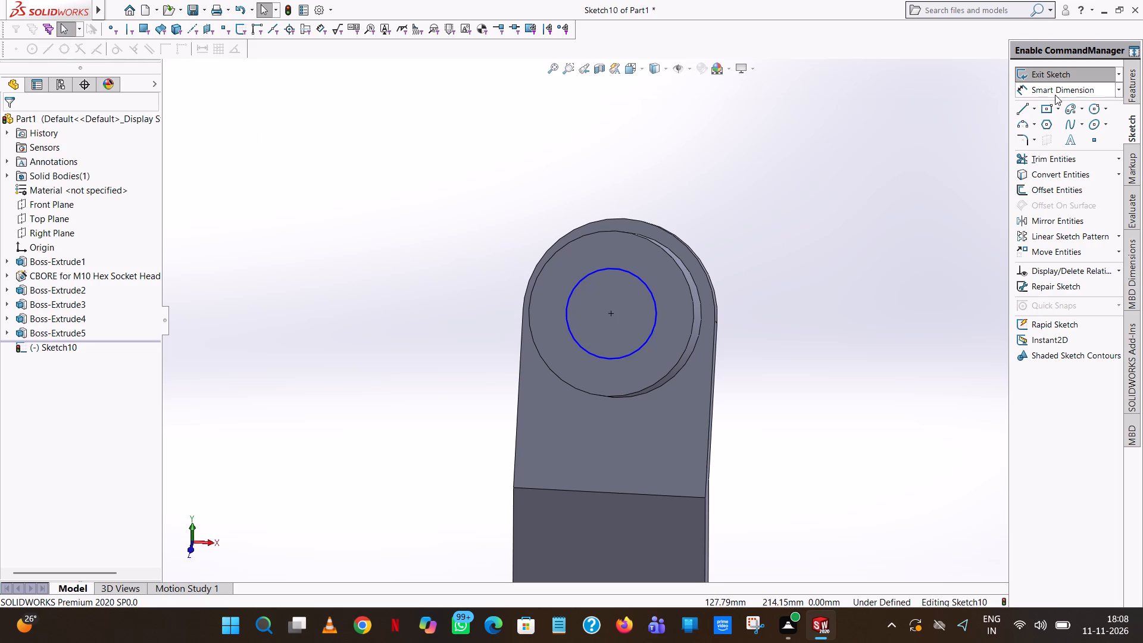
pyautogui.click(611, 269)
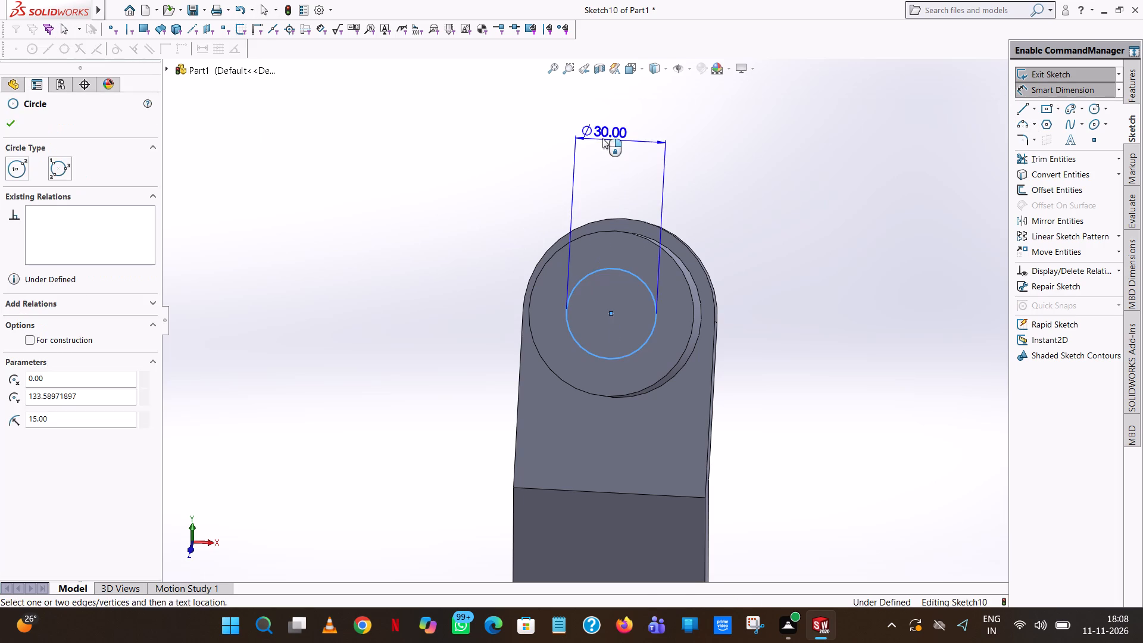
pyautogui.click(602, 138)
pyautogui.click(545, 120)
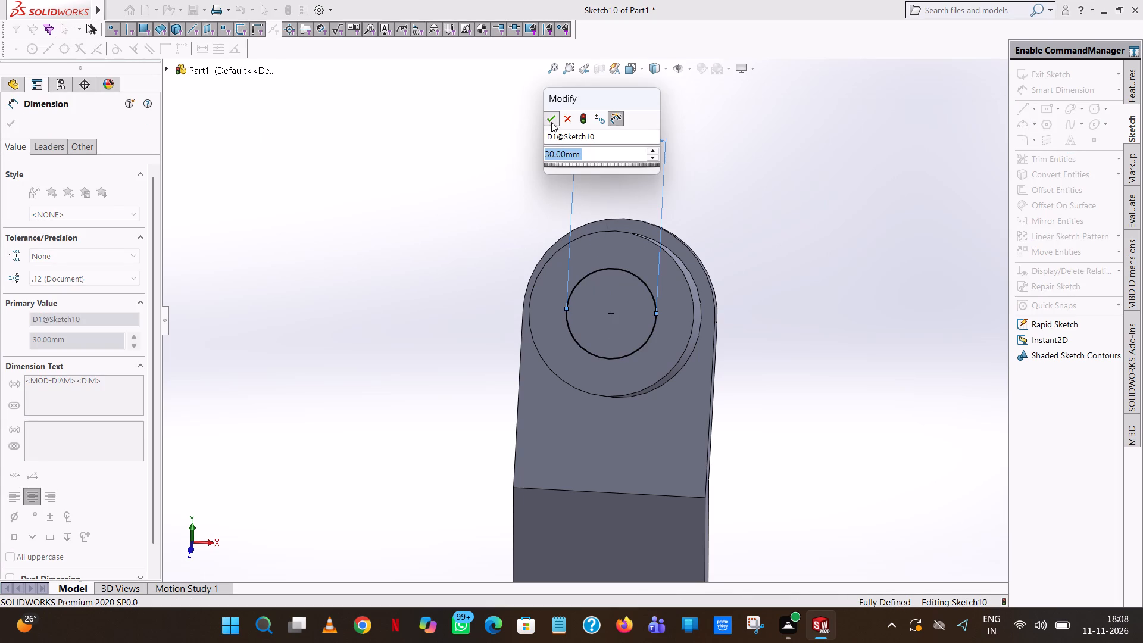
pyautogui.click(808, 189)
# Extrude-cut the 30 mm circle through the boss and arm to a blind depth of 97 mm.
pyautogui.click(1132, 89)
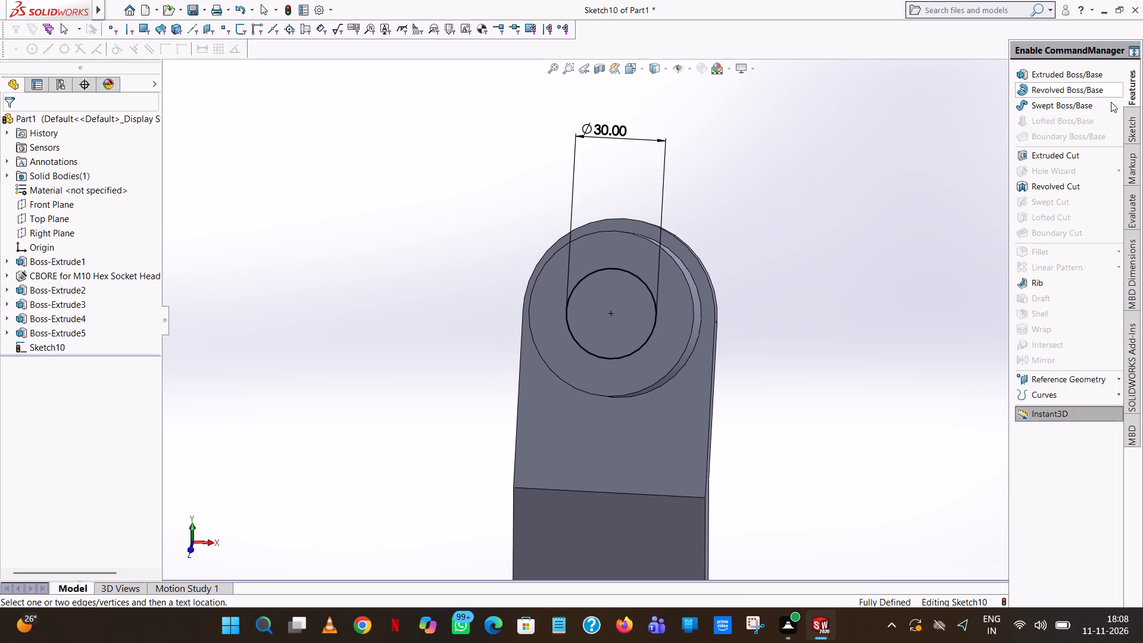
pyautogui.click(1057, 161)
pyautogui.moveTo(770, 196); pyautogui.dragTo(769, 196, button='middle')
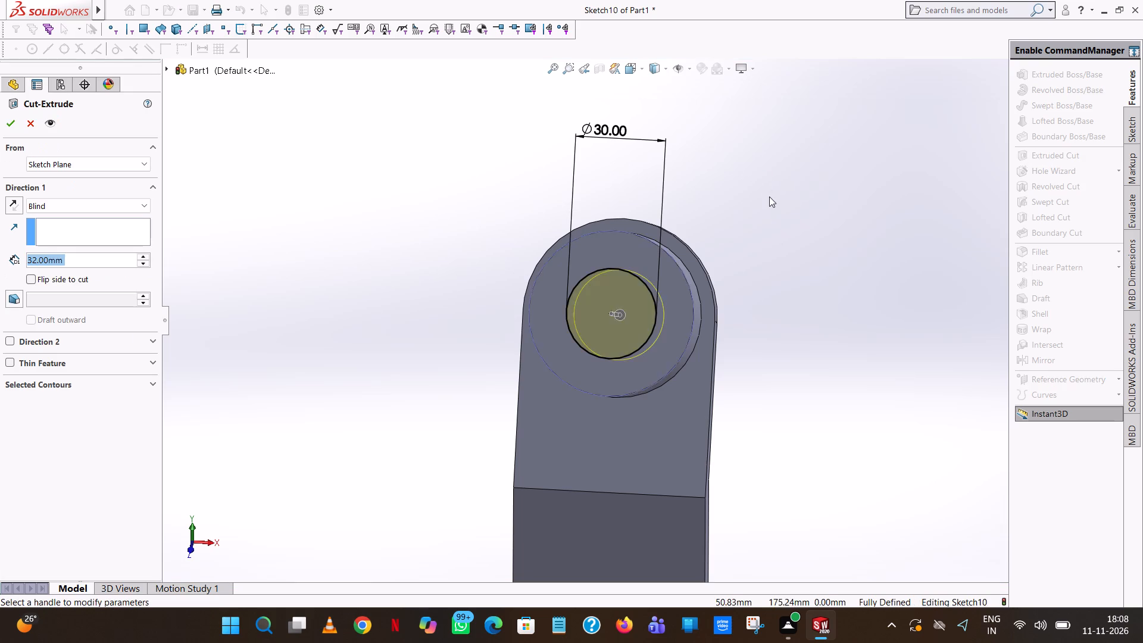
pyautogui.moveTo(769, 196); pyautogui.dragTo(661, 268, button='middle')
pyautogui.scroll(1, 662, 268)
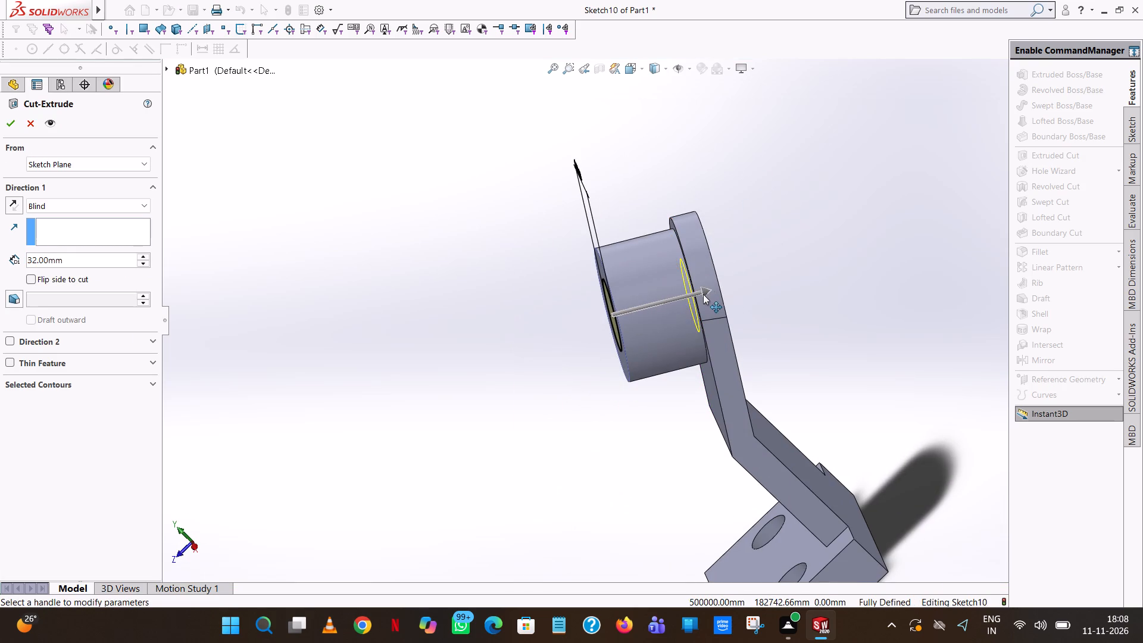
pyautogui.moveTo(703, 294); pyautogui.dragTo(860, 283)
pyautogui.click(15, 122)
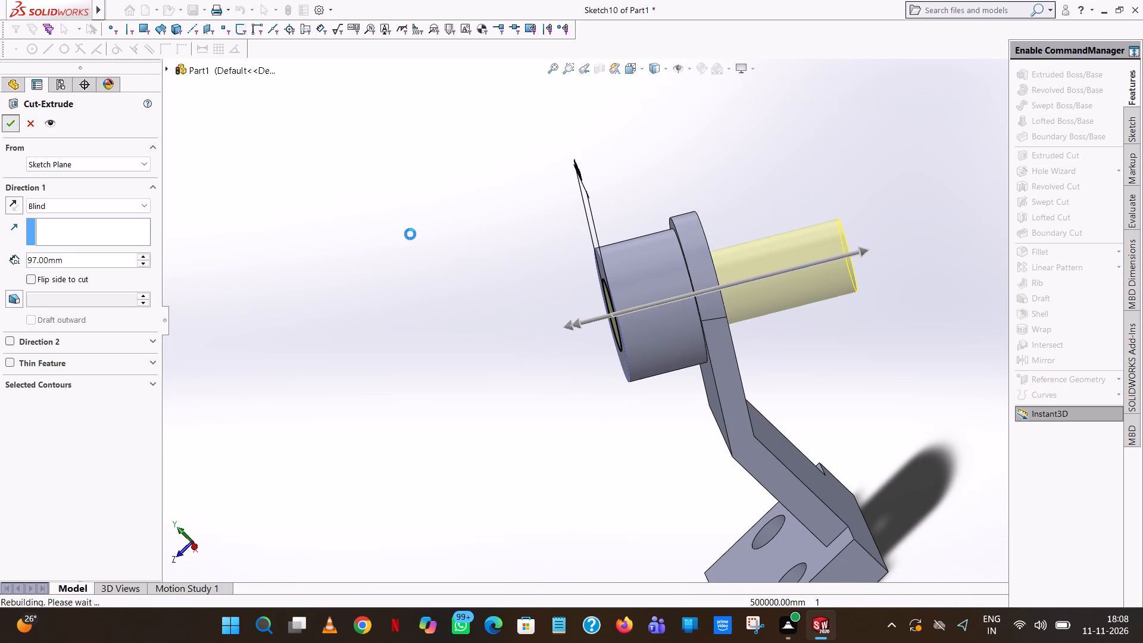
pyautogui.click(411, 234)
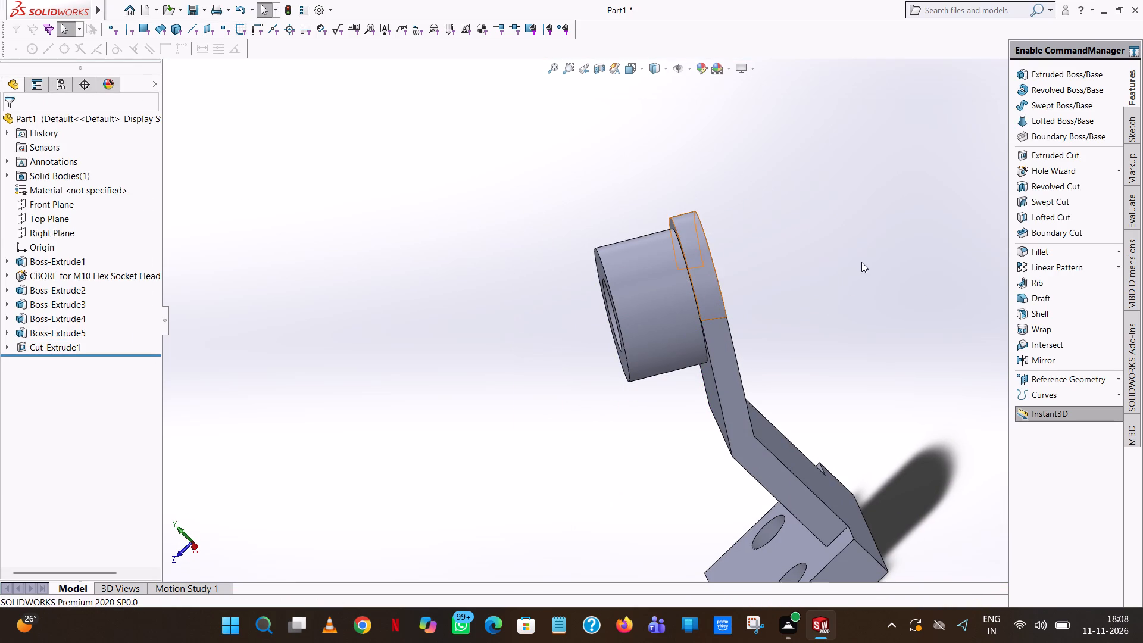
# Fillet the arm's bend edge on the boss side with a 32 mm radius.
pyautogui.scroll(4, 692, 258)
pyautogui.moveTo(662, 476); pyautogui.dragTo(697, 364, button='middle')
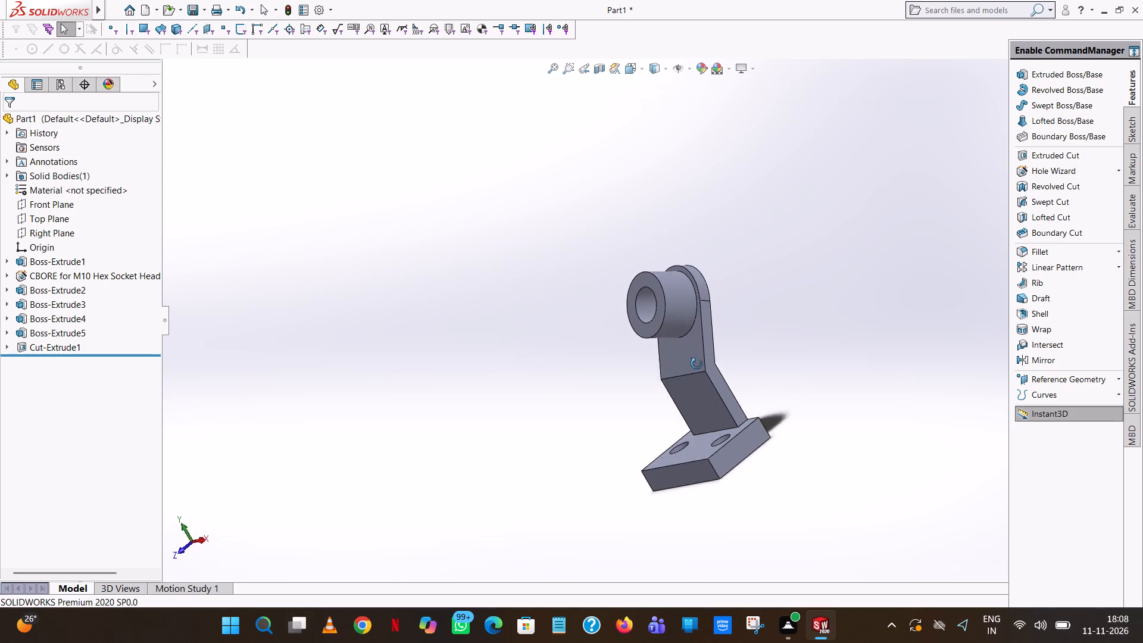
pyautogui.moveTo(697, 364); pyautogui.dragTo(642, 445, button='middle')
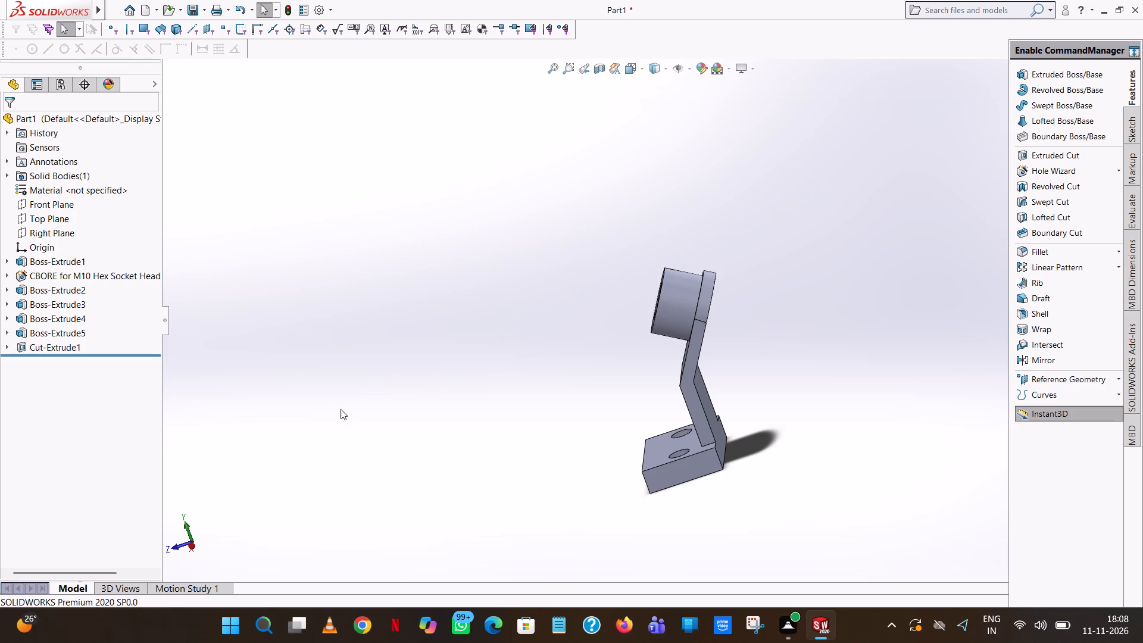
pyautogui.scroll(2, 633, 431)
pyautogui.moveTo(635, 429); pyautogui.dragTo(639, 429, button='middle')
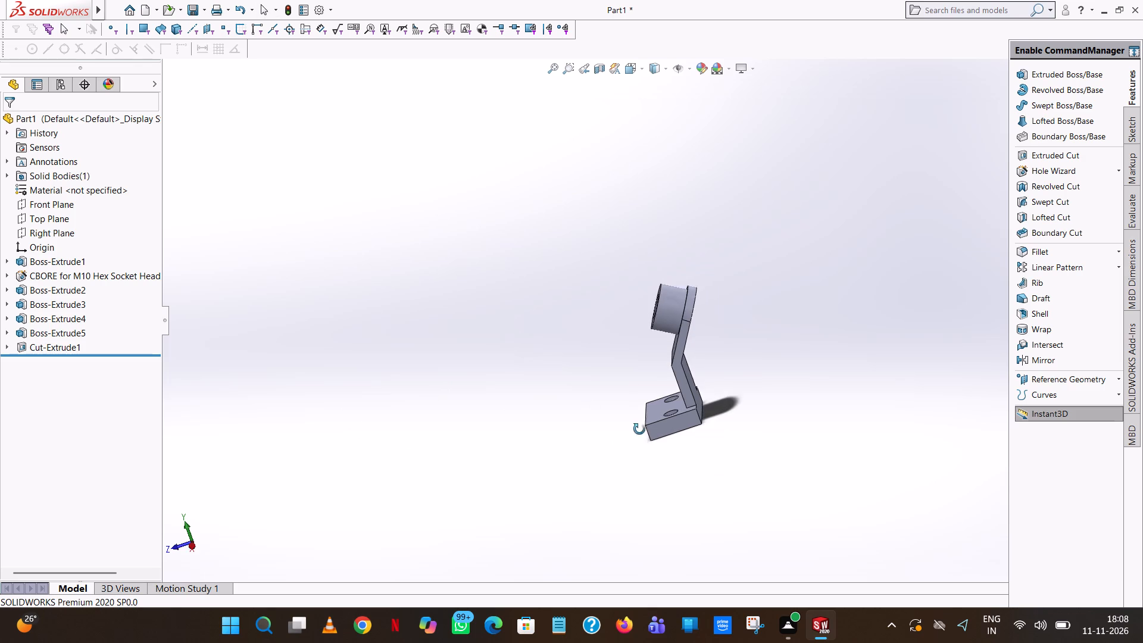
pyautogui.moveTo(639, 429); pyautogui.dragTo(677, 376, button='middle')
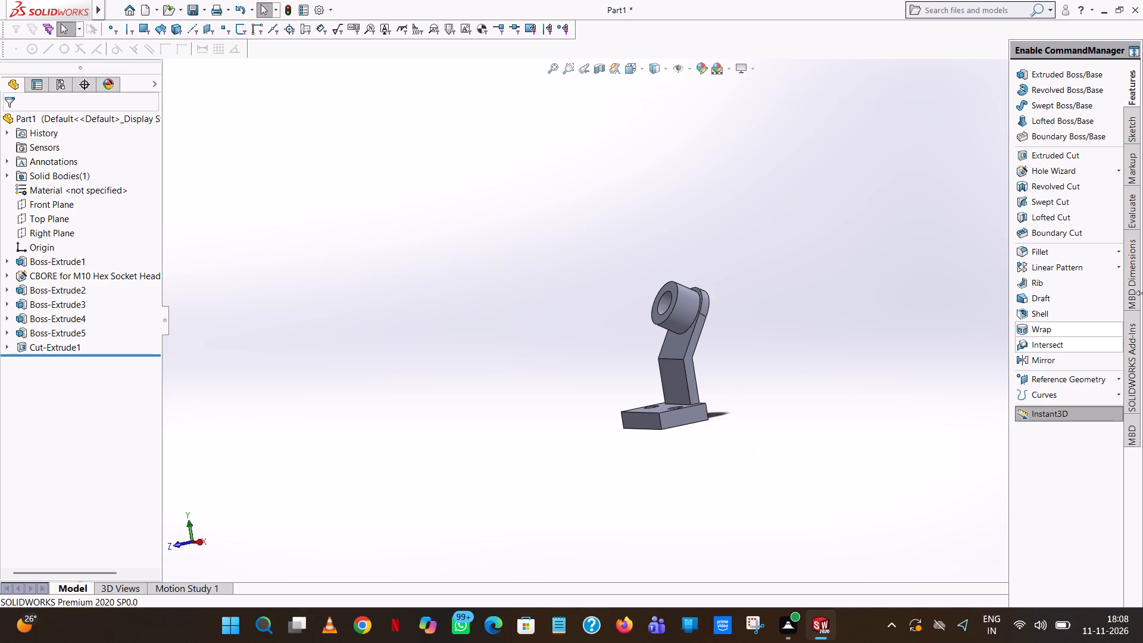
pyautogui.click(1027, 252)
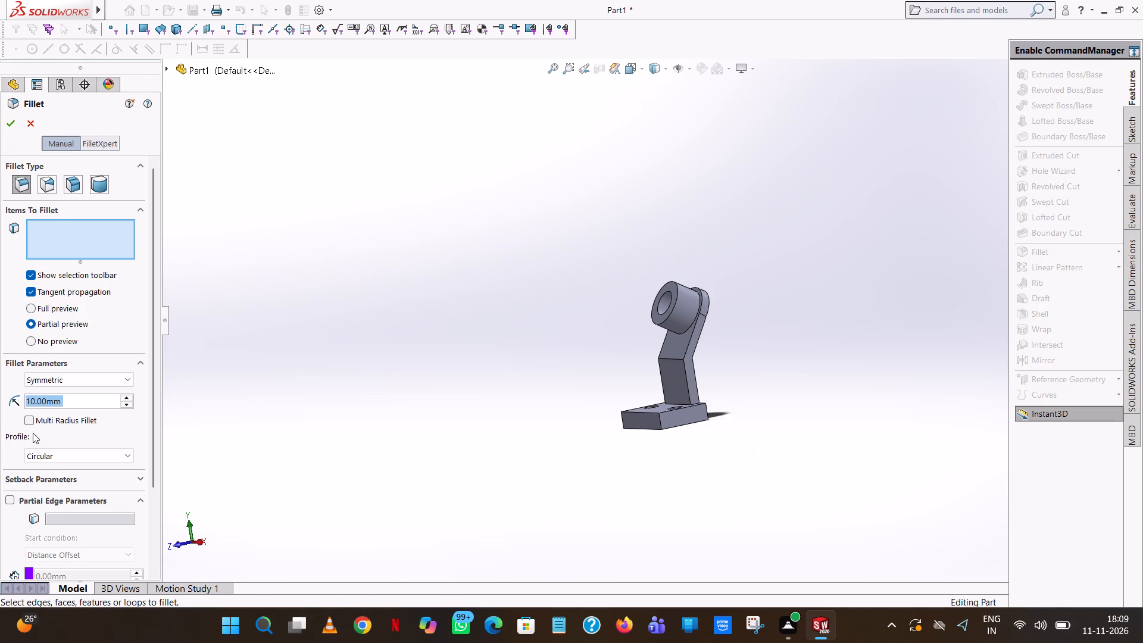
pyautogui.write('32')
pyautogui.press('Return')
pyautogui.scroll(-5, 692, 361)
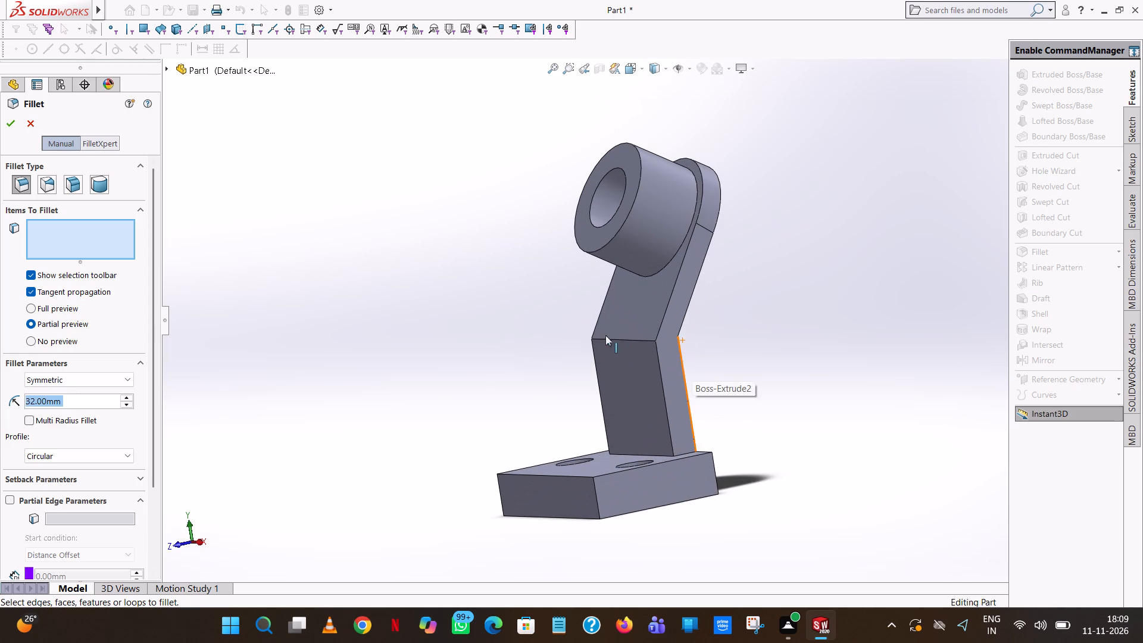
pyautogui.click(620, 341)
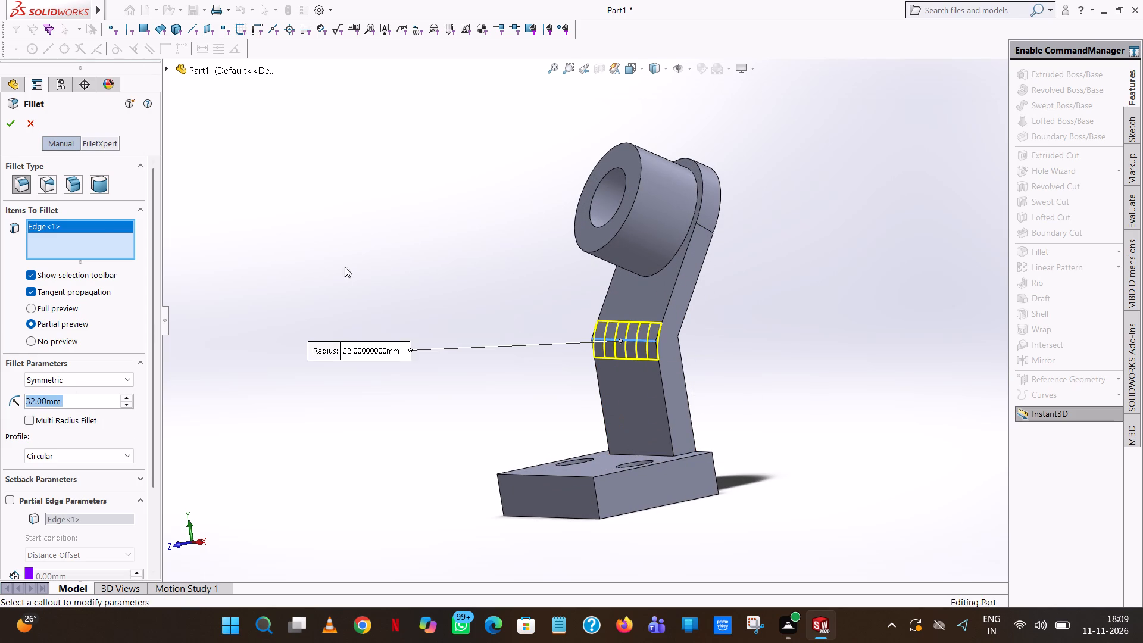
pyautogui.click(7, 117)
pyautogui.click(376, 292)
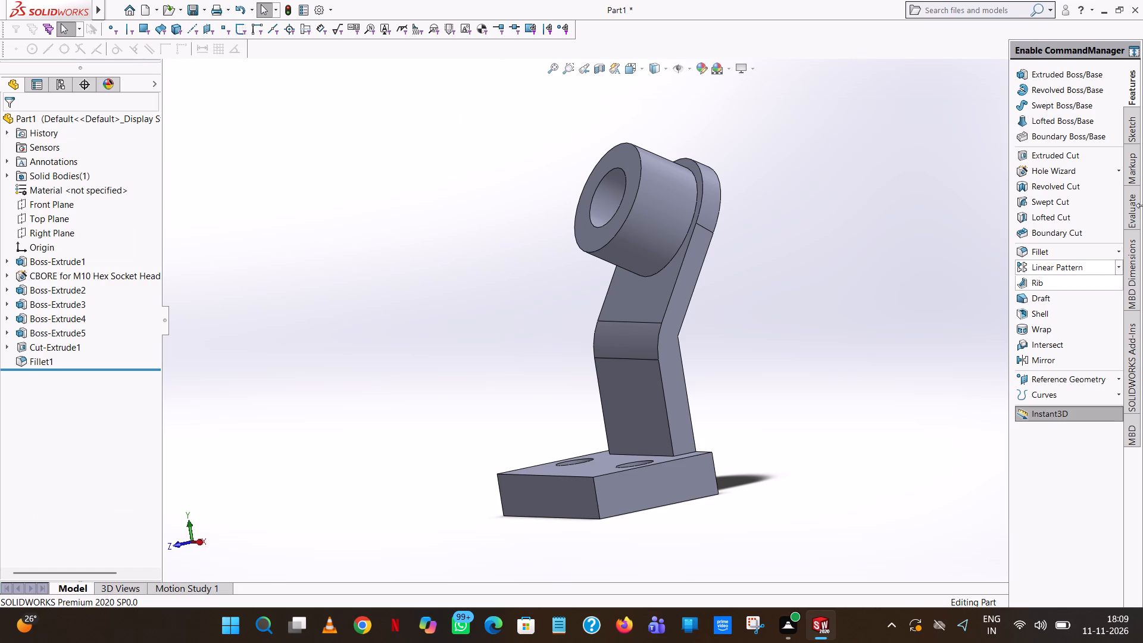
# Fillet the bend edge on the arm's back face, opposite the boss, with a 20 mm radius.
pyautogui.click(1050, 244)
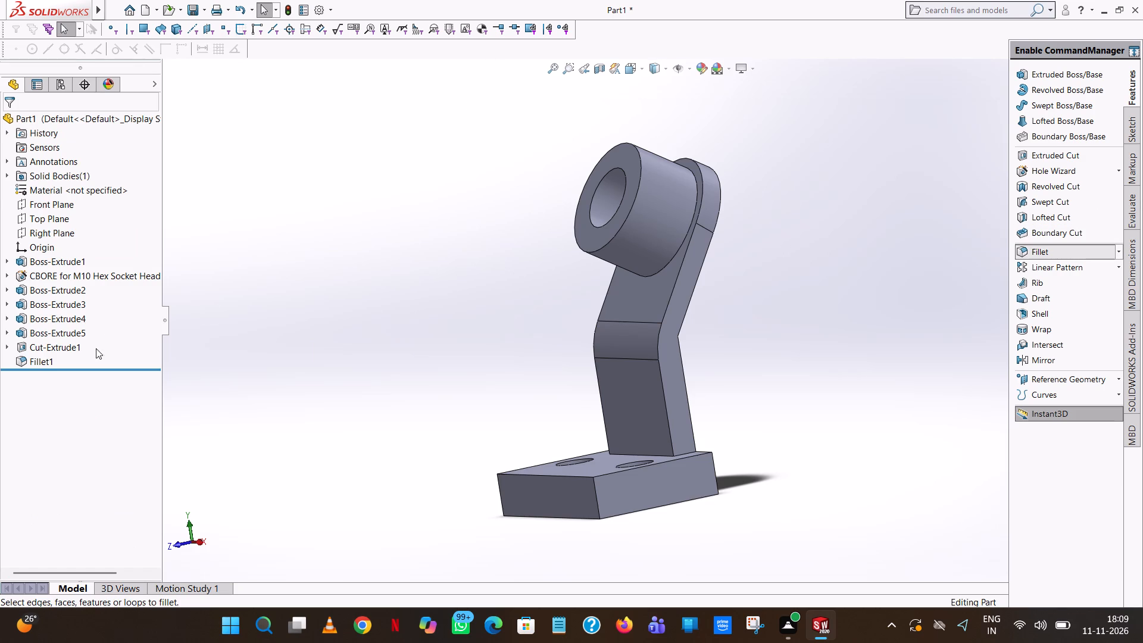
pyautogui.write('20')
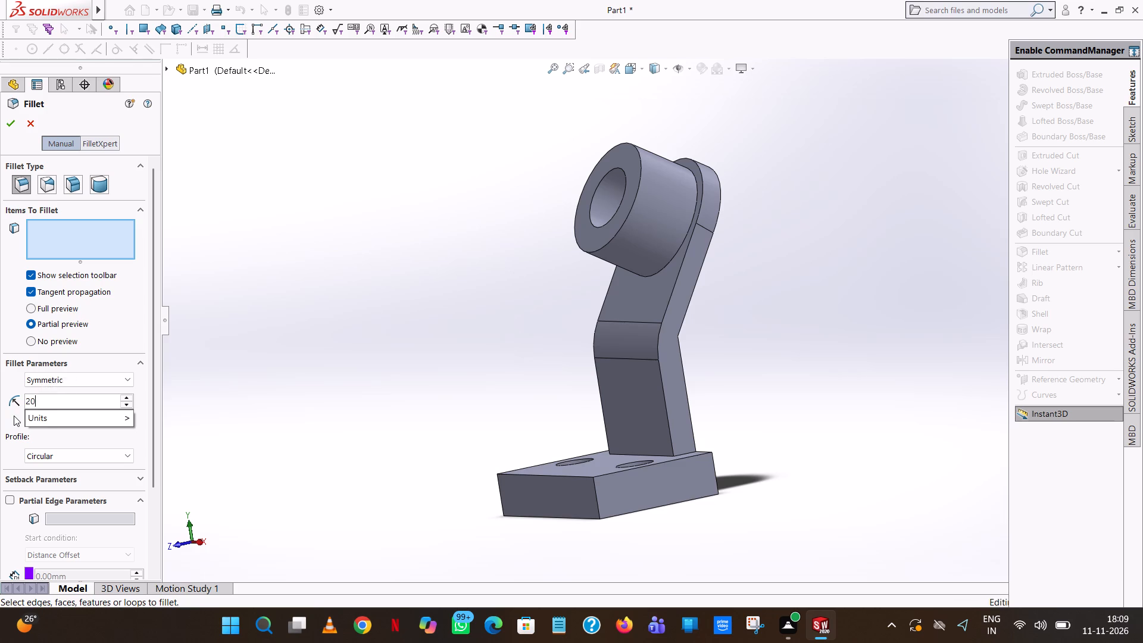
pyautogui.press('Return')
pyautogui.moveTo(729, 344); pyautogui.dragTo(699, 333, button='middle')
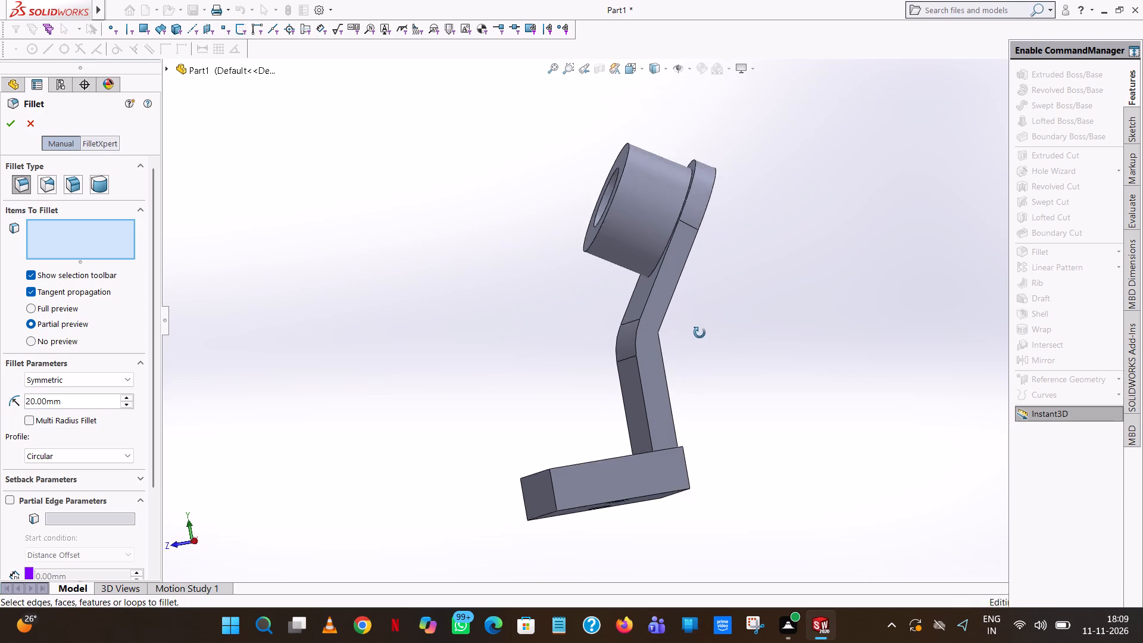
pyautogui.moveTo(699, 333); pyautogui.dragTo(628, 344, button='middle')
pyautogui.scroll(-5, 647, 338)
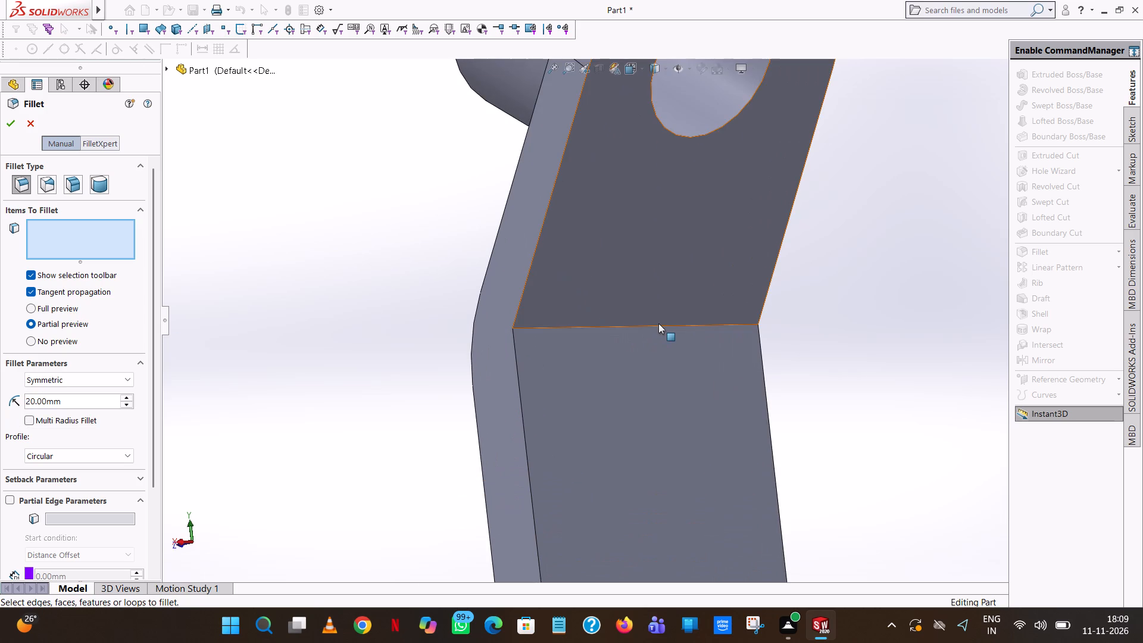
pyautogui.click(652, 324)
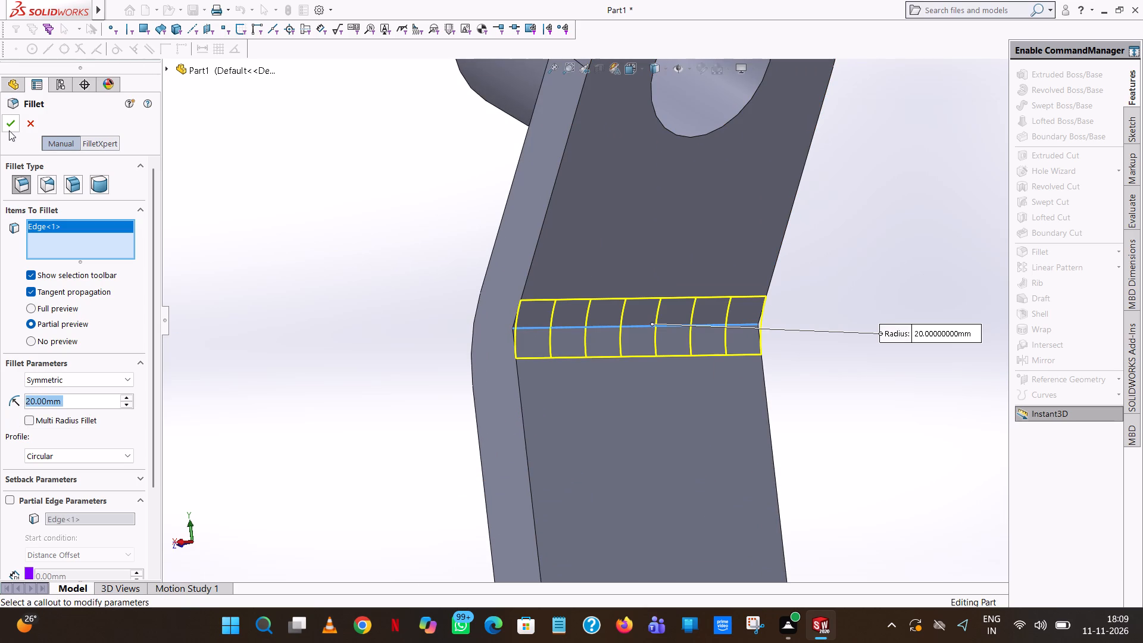
pyautogui.click(9, 130)
pyautogui.click(364, 182)
# Start a new sketch on the Right Plane and turn the model to face it.
pyautogui.moveTo(371, 187); pyautogui.dragTo(508, 223, button='middle')
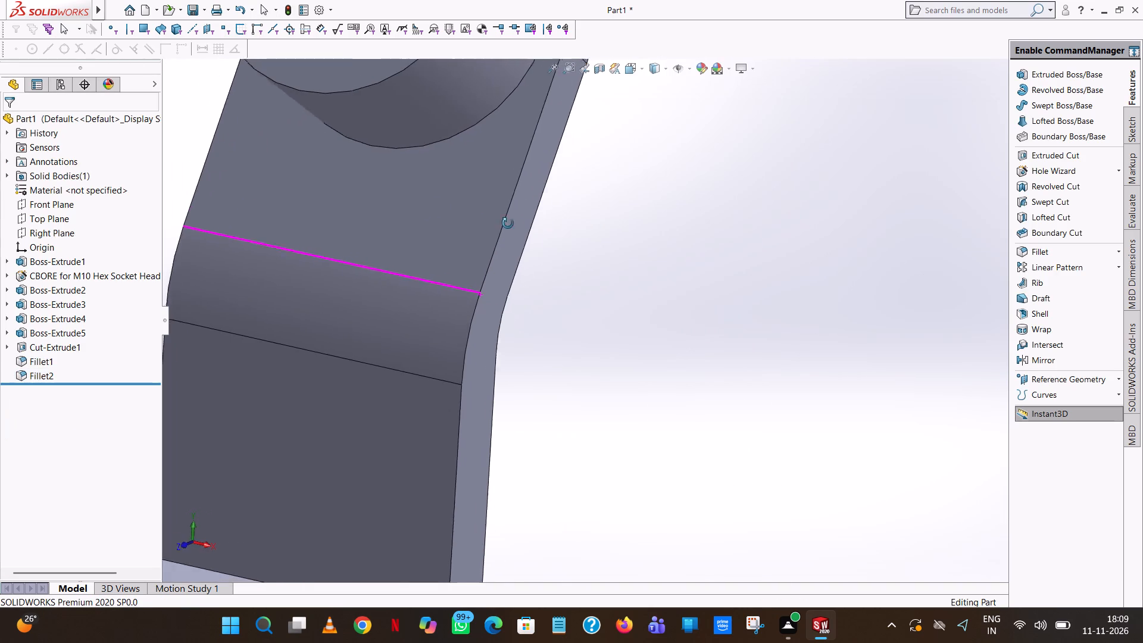
pyautogui.moveTo(508, 223); pyautogui.dragTo(440, 210, button='middle')
pyautogui.scroll(6, 440, 226)
pyautogui.scroll(-1, 454, 237)
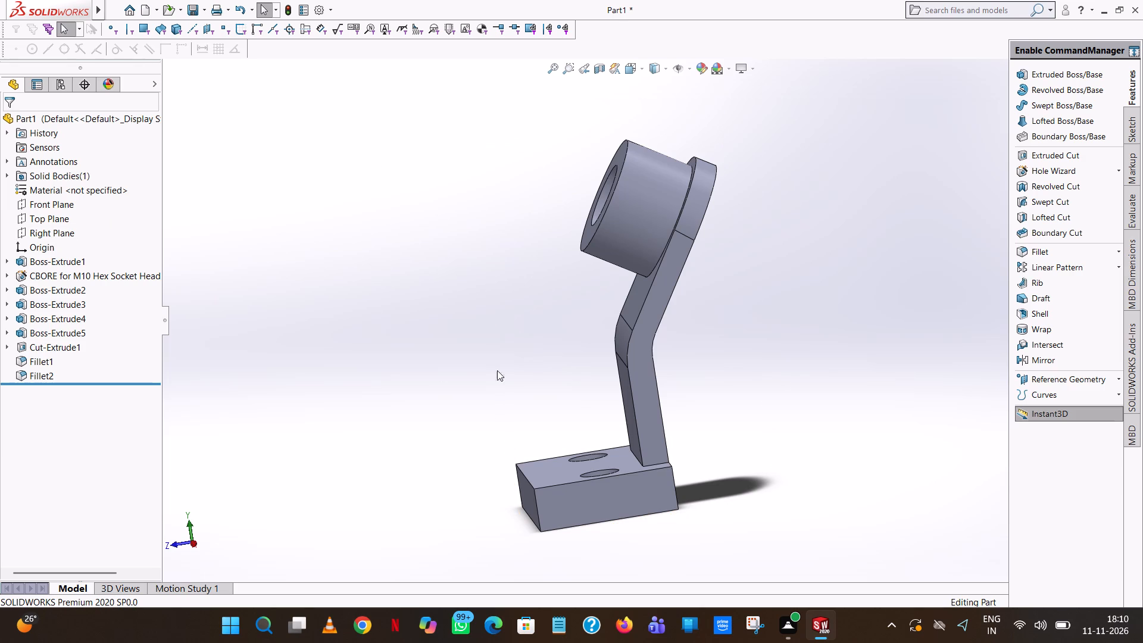
pyautogui.click(35, 226)
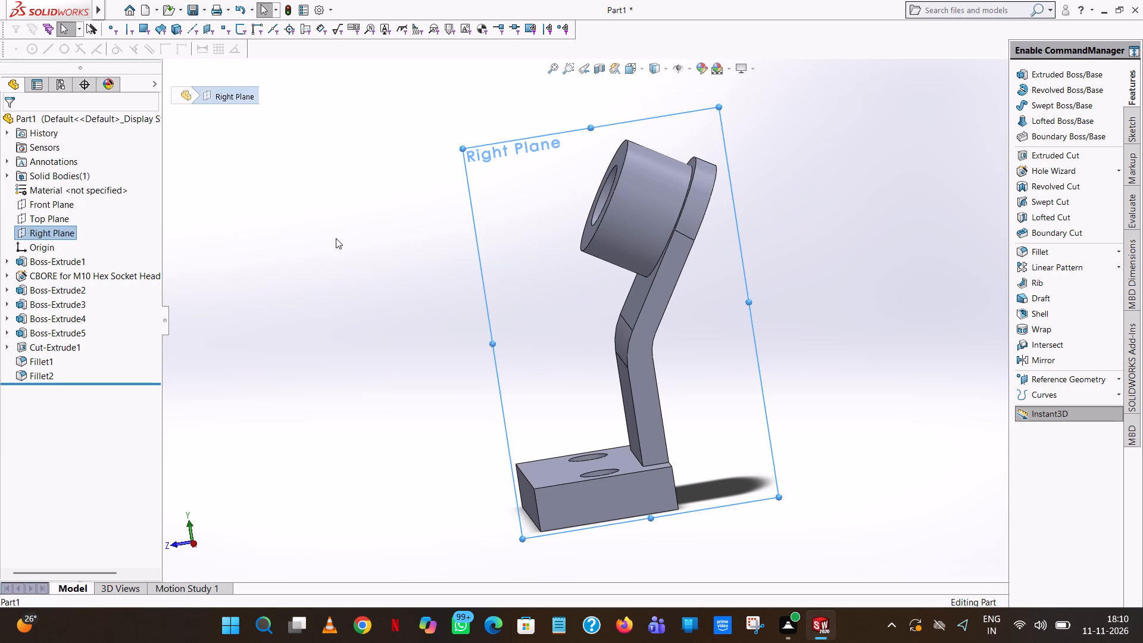
pyautogui.scroll(1, 335, 236)
pyautogui.moveTo(335, 236); pyautogui.dragTo(383, 255, button='middle')
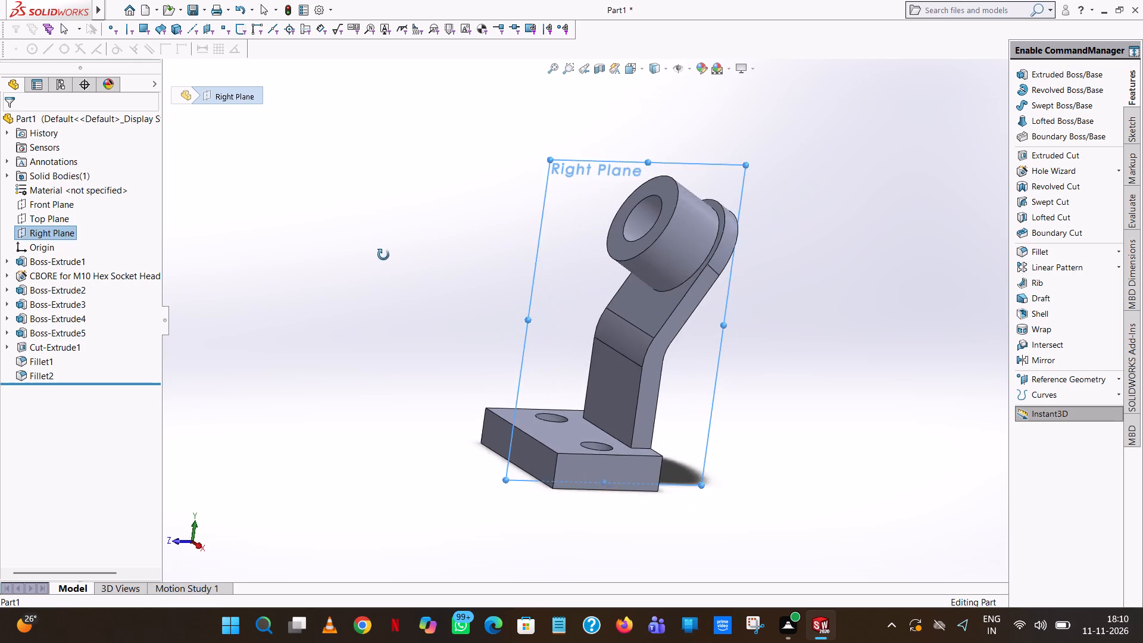
pyautogui.moveTo(383, 255); pyautogui.dragTo(332, 217, button='middle')
pyautogui.scroll(1, 414, 357)
pyautogui.scroll(1, 332, 217)
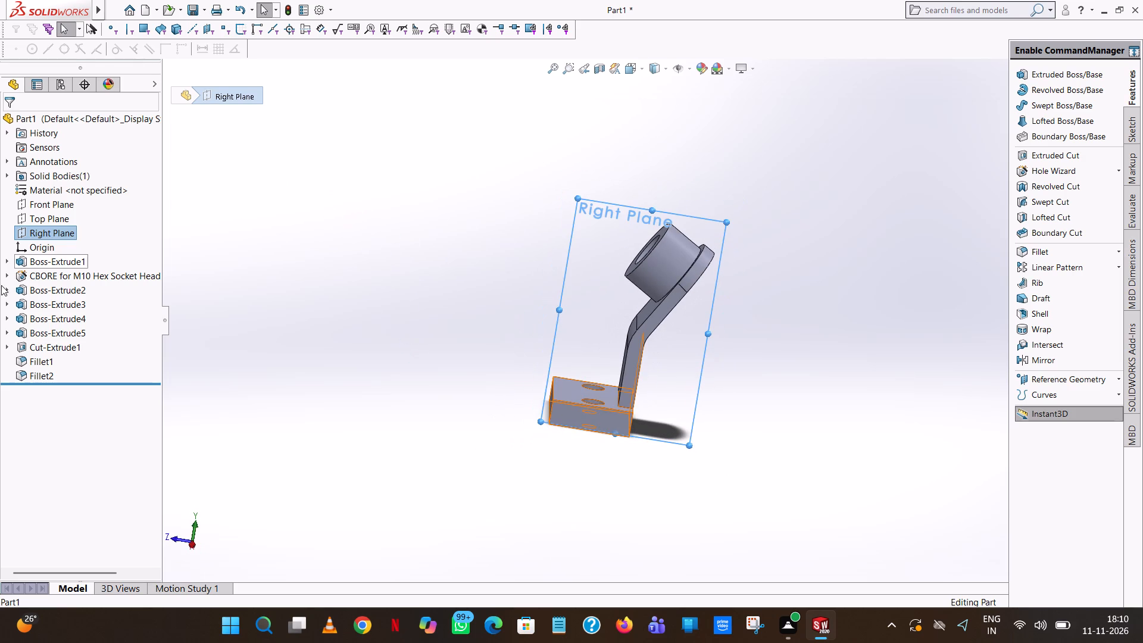
pyautogui.click(74, 232)
pyautogui.click(257, 243)
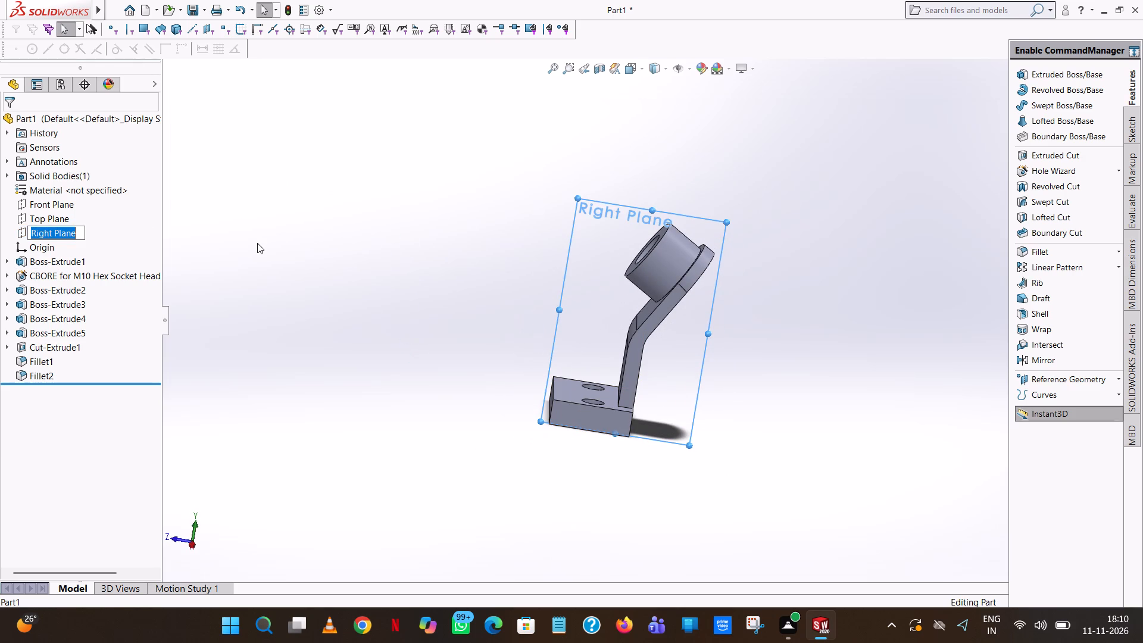
pyautogui.click(66, 232)
pyautogui.click(76, 217)
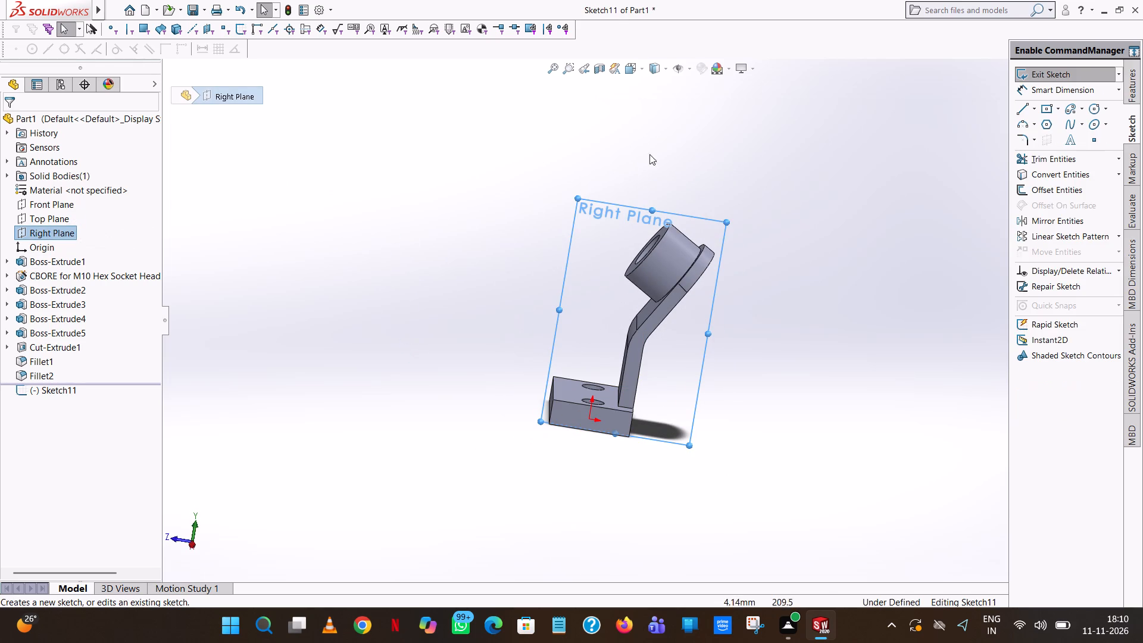
pyautogui.click(738, 93)
pyautogui.click(644, 73)
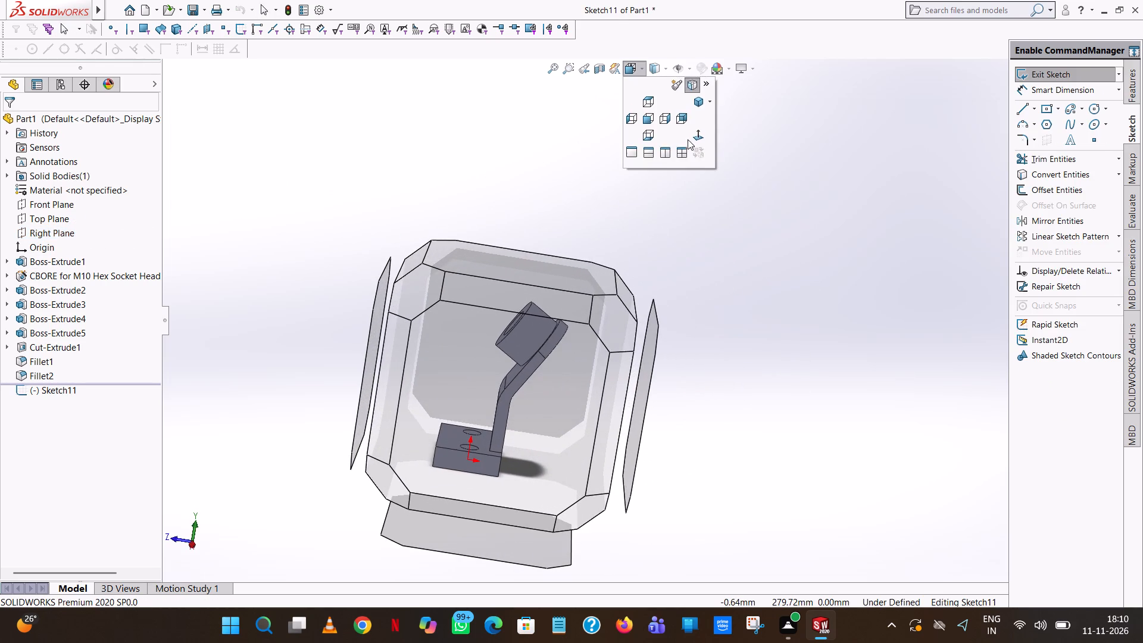
pyautogui.click(703, 138)
pyautogui.scroll(-3, 705, 389)
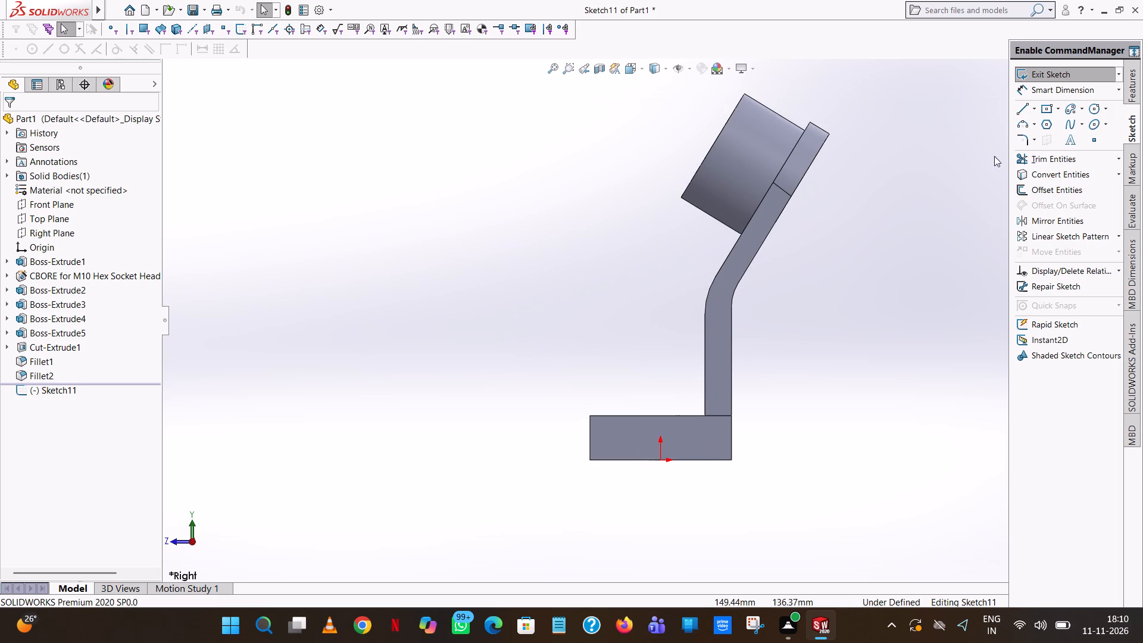
# Sketch two lines along the arm's boss-side face, one from the boss to the bend and one from the bend to the base.
pyautogui.click(1019, 107)
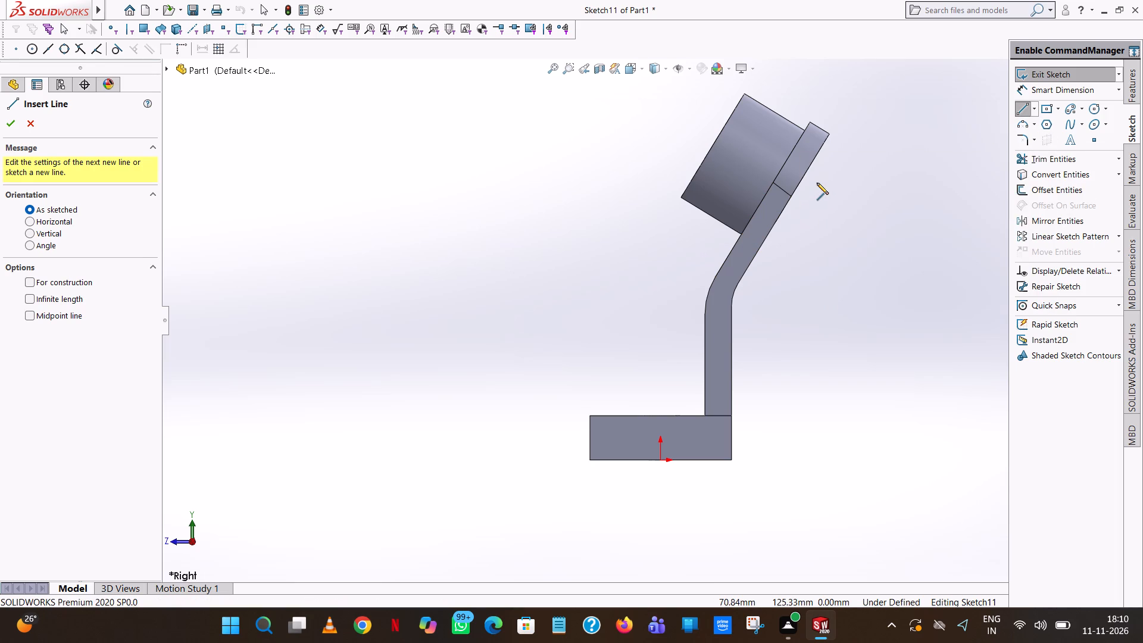
pyautogui.click(741, 233)
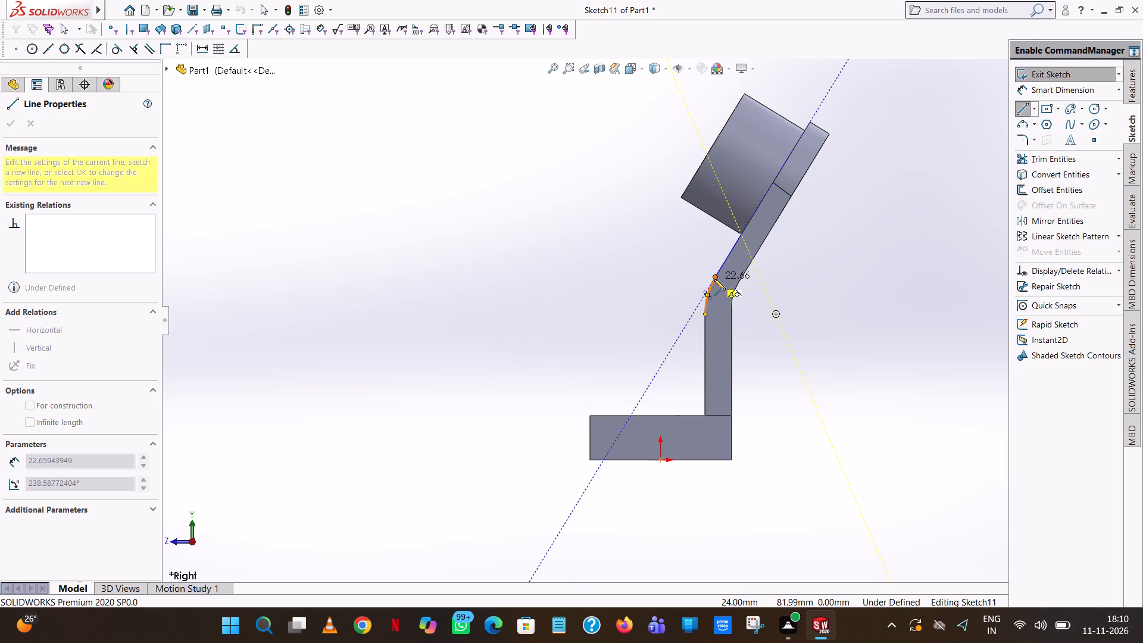
pyautogui.click(714, 279)
pyautogui.rightClick(714, 279)
pyautogui.click(782, 298)
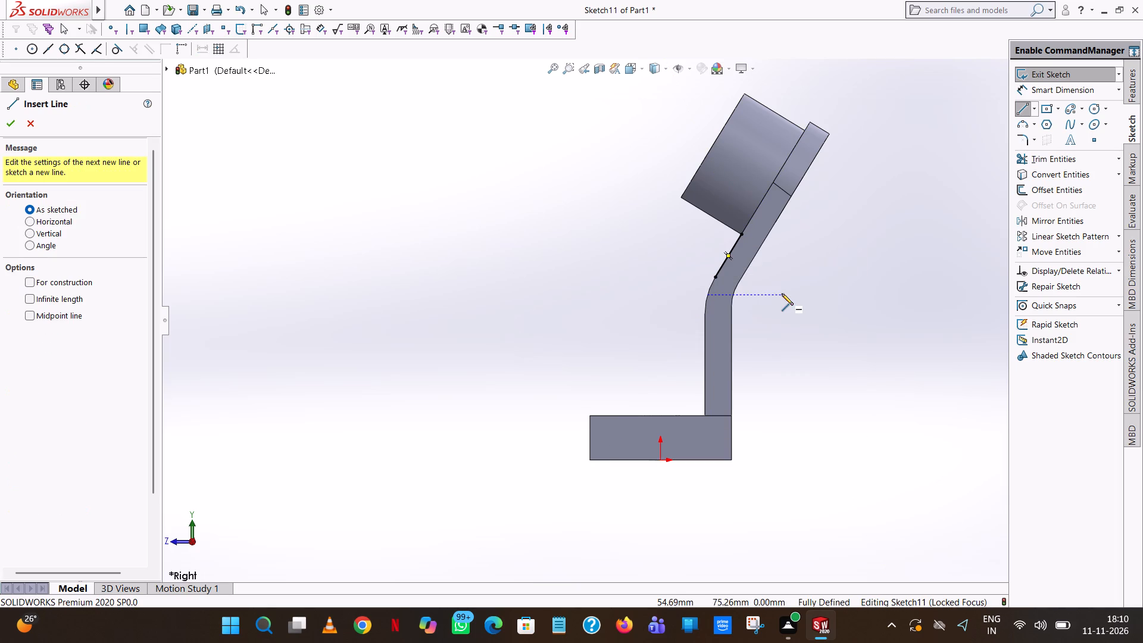
pyautogui.click(705, 313)
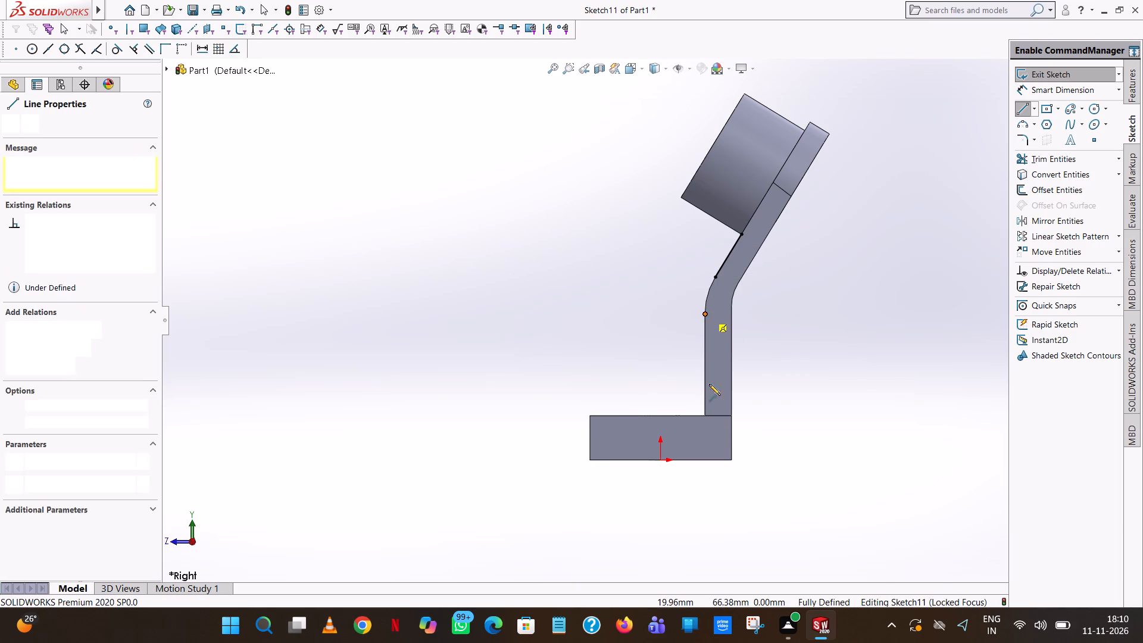
pyautogui.click(703, 415)
pyautogui.rightClick(703, 415)
pyautogui.click(754, 425)
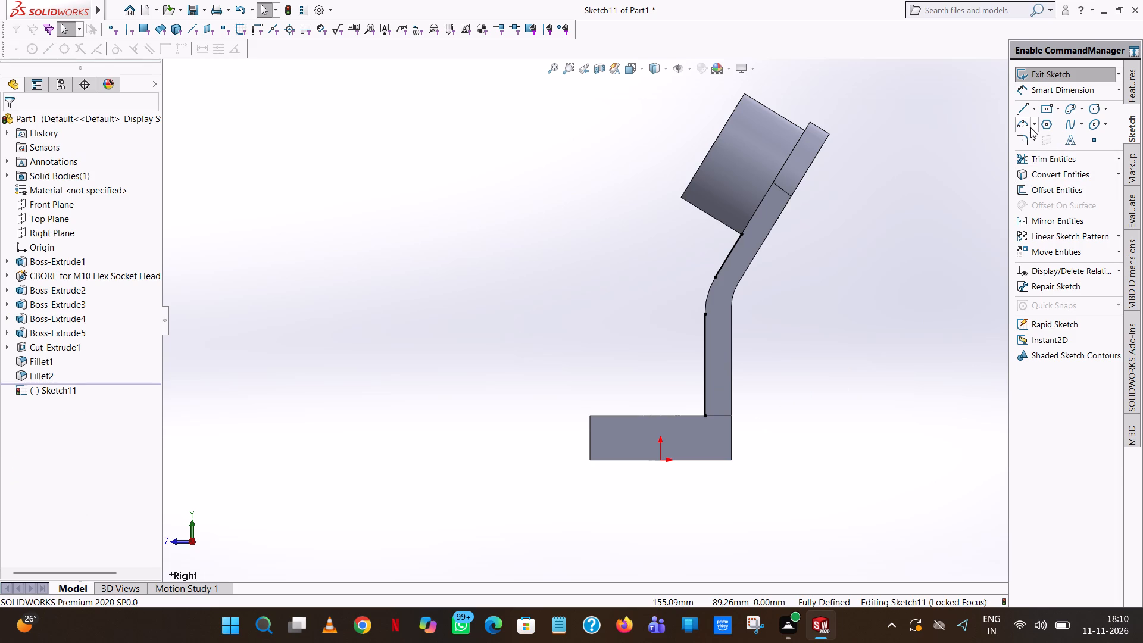
# Join the two lines with a three-point arc of 32 mm radius following the arm's filleted bend.
pyautogui.click(1024, 125)
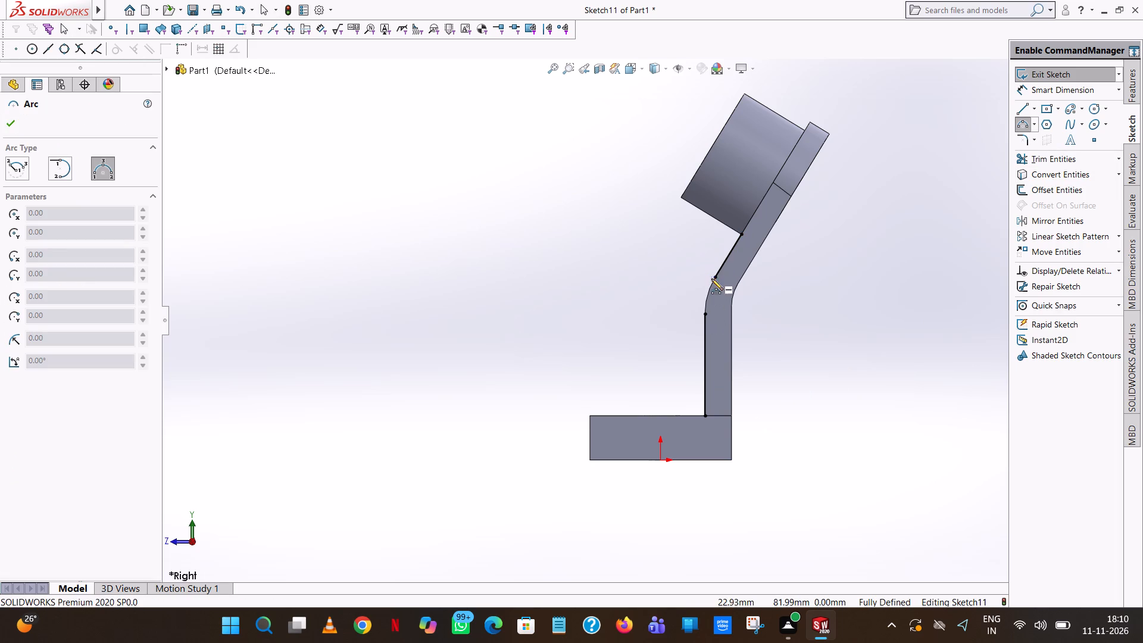
pyautogui.click(714, 279)
pyautogui.click(702, 313)
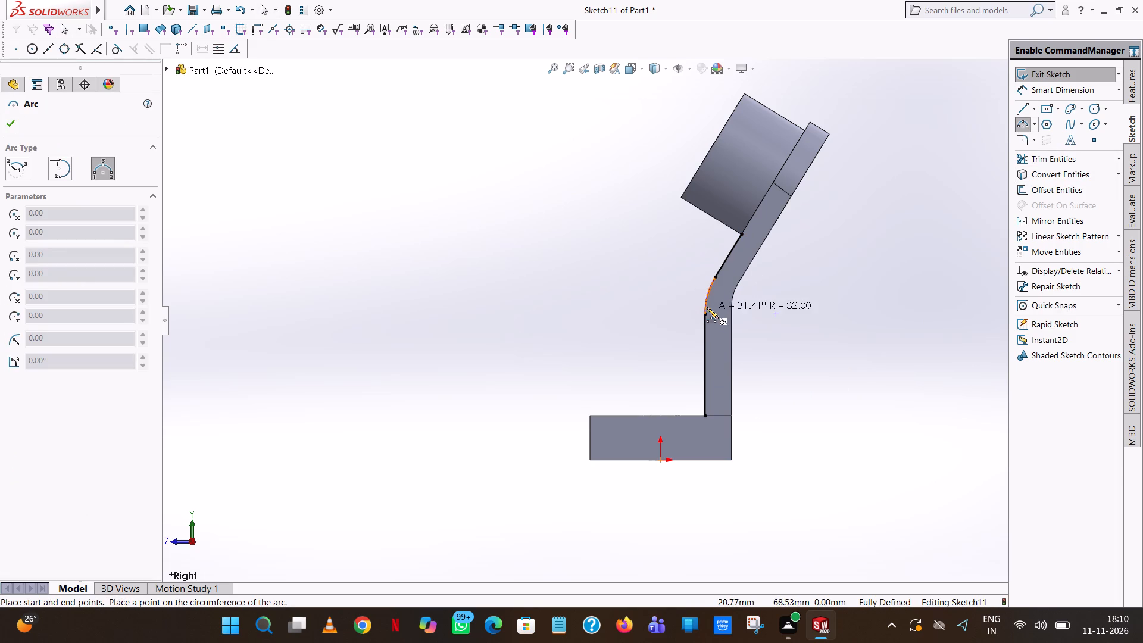
pyautogui.click(706, 298)
pyautogui.rightClick(706, 298)
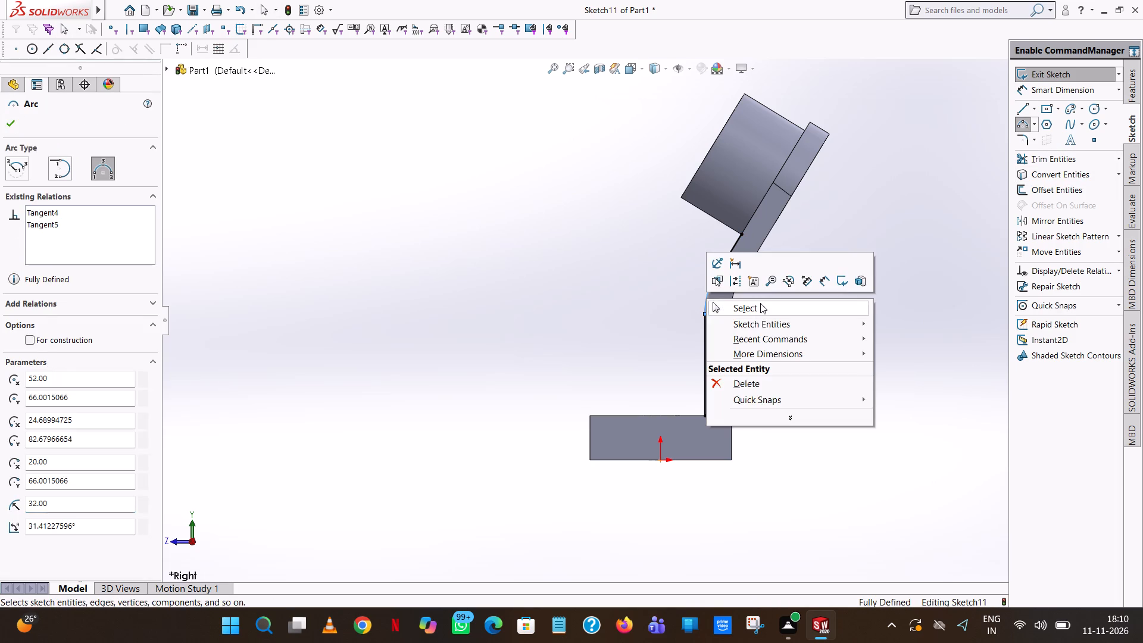
pyautogui.click(760, 303)
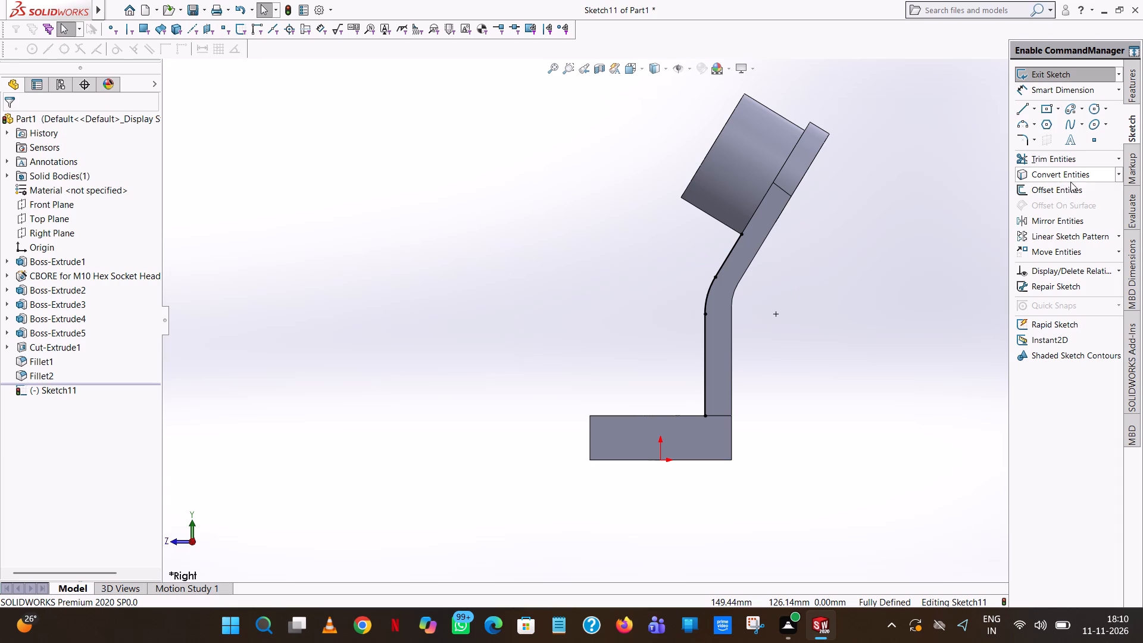
# Offset the line-arc-line chain 25 mm away from the arm, toward the boss side.
pyautogui.click(1059, 185)
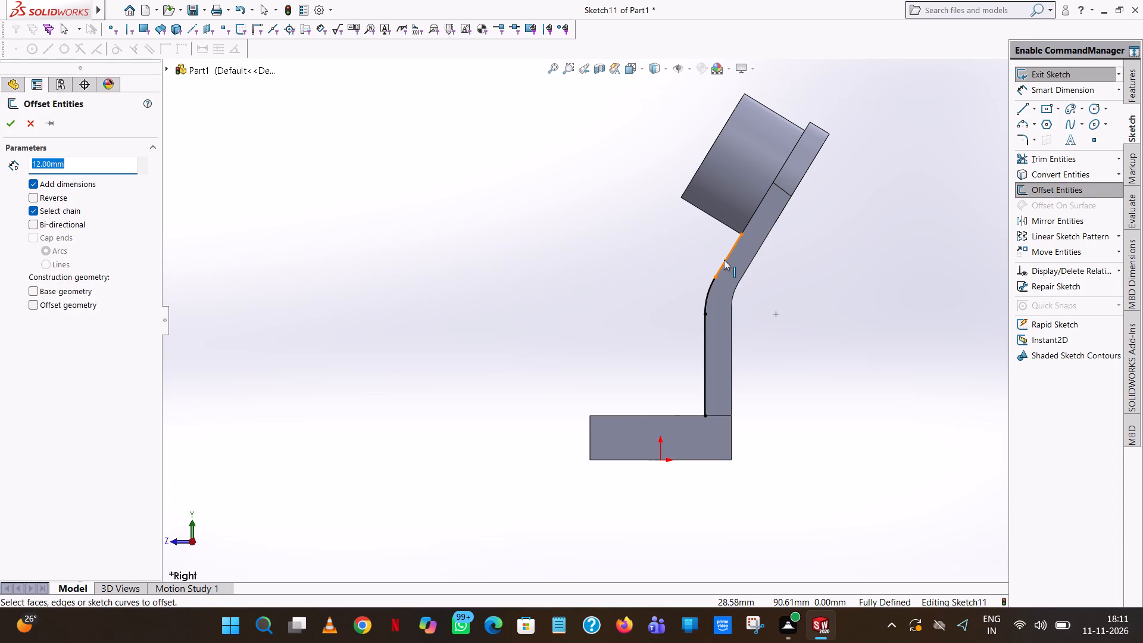
pyautogui.click(724, 260)
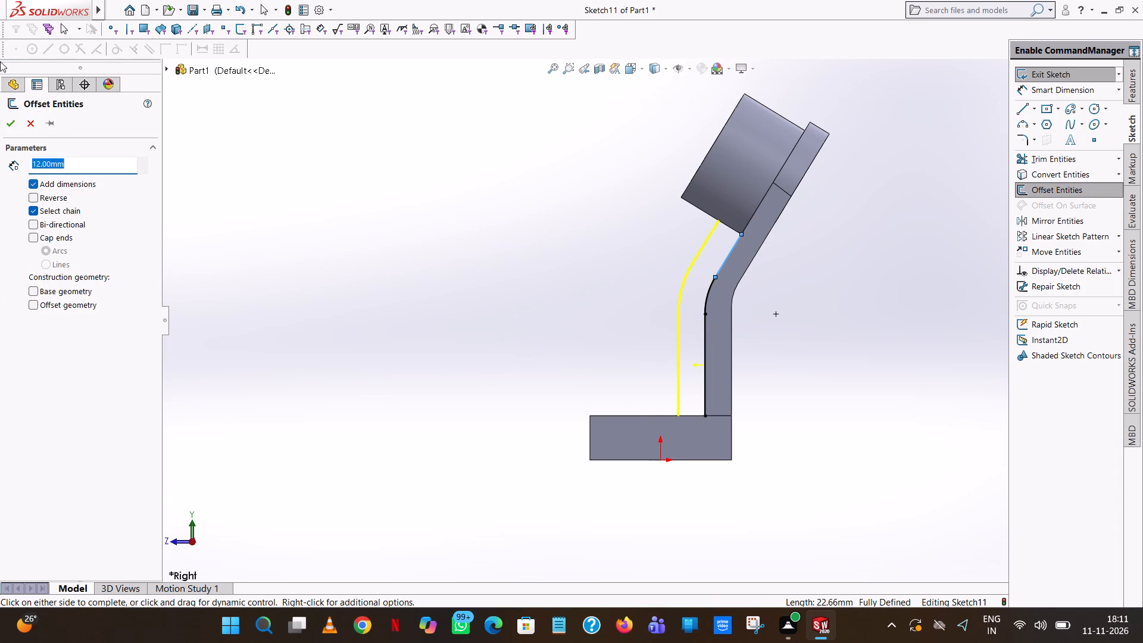
pyautogui.write('25')
pyautogui.click(458, 271)
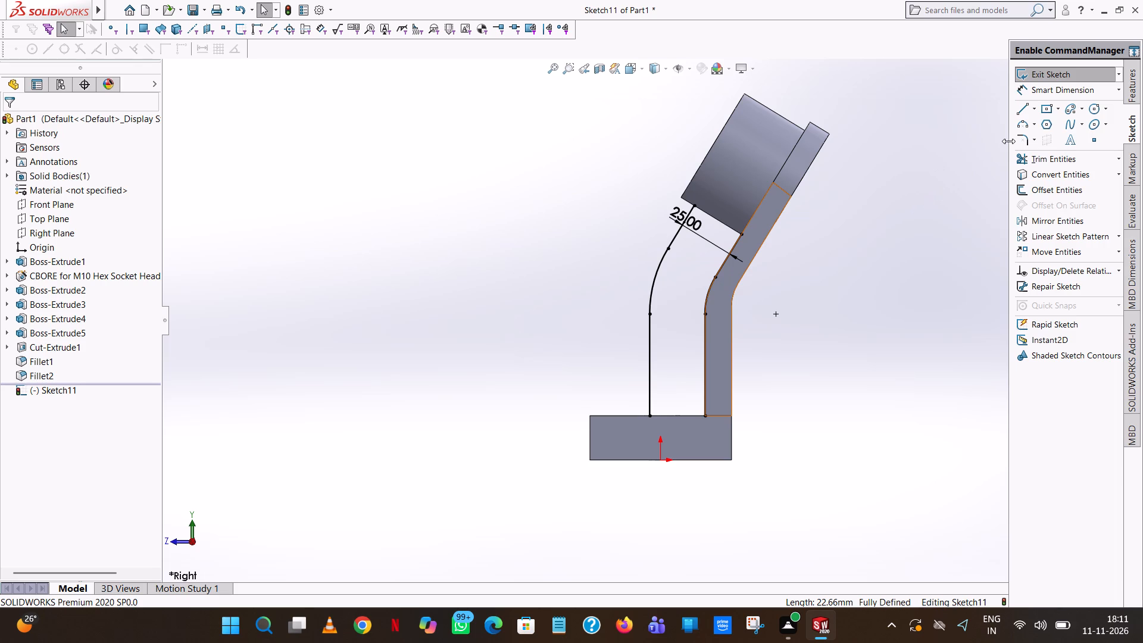
# Close the rib profile with one line along the base's top face and another along the boss's lower edge.
pyautogui.click(1024, 107)
pyautogui.click(649, 419)
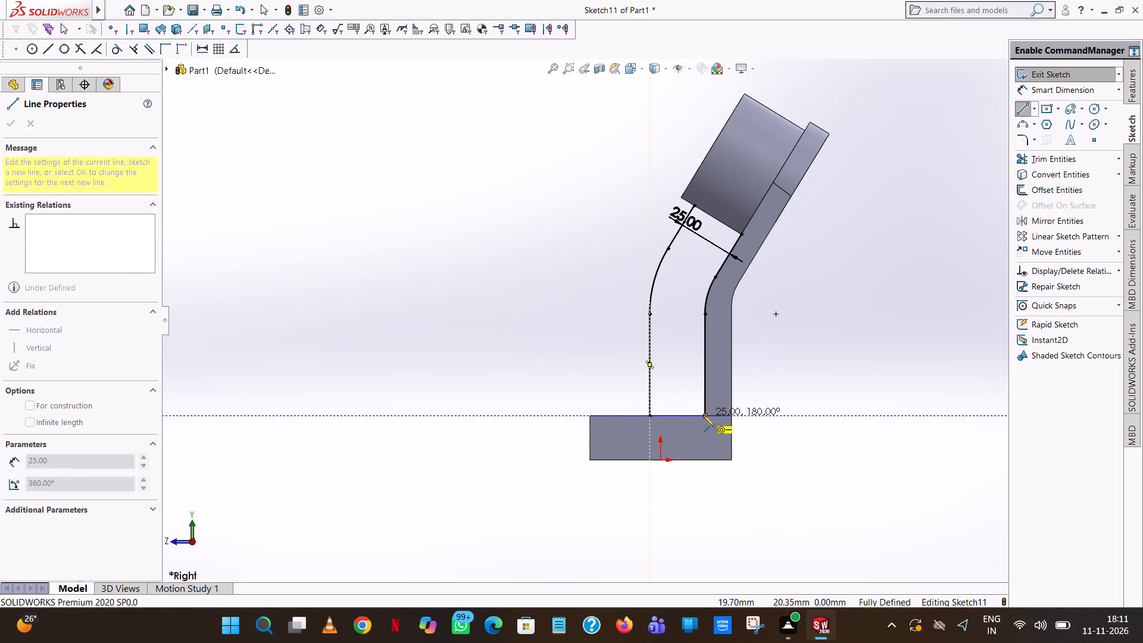
pyautogui.click(703, 415)
pyautogui.rightClick(702, 415)
pyautogui.click(741, 424)
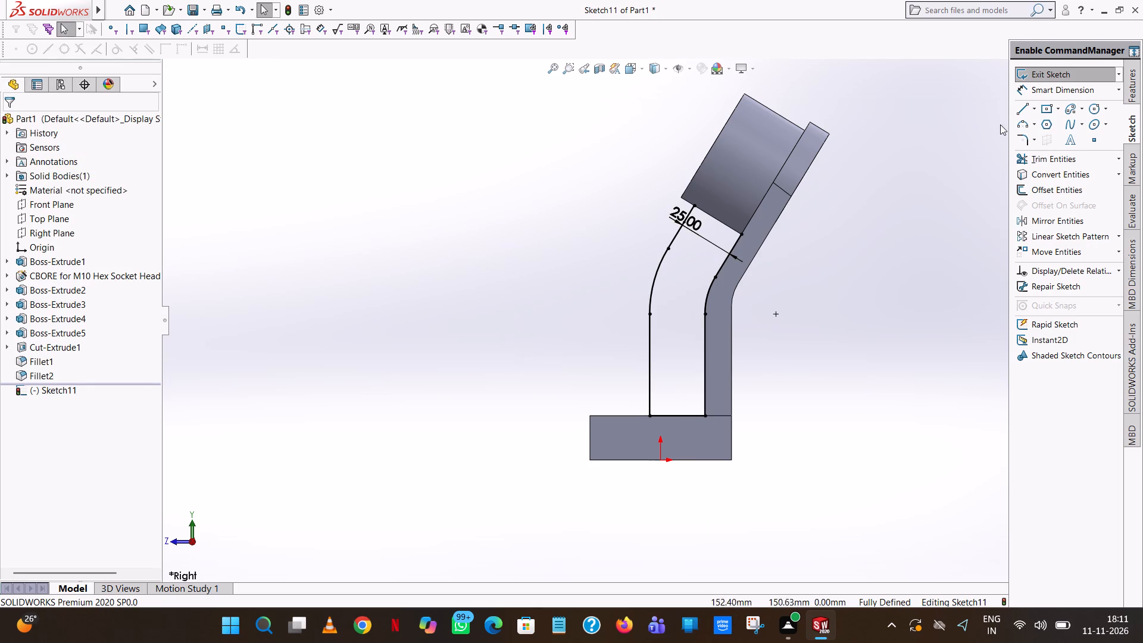
pyautogui.click(1018, 111)
pyautogui.click(693, 207)
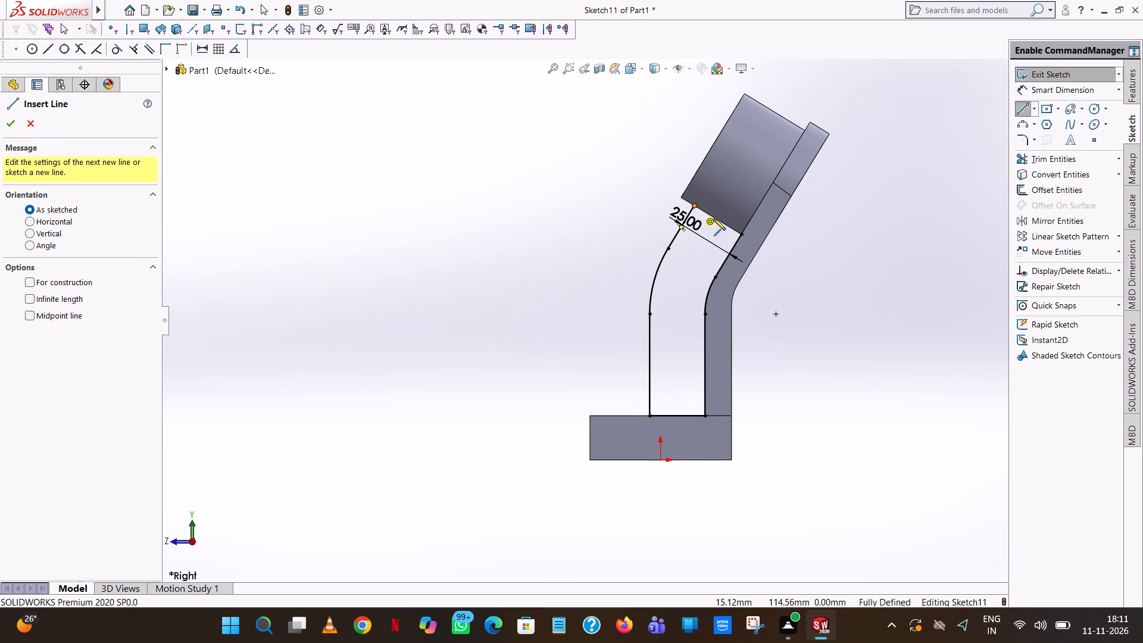
pyautogui.click(742, 235)
pyautogui.rightClick(742, 235)
pyautogui.click(782, 241)
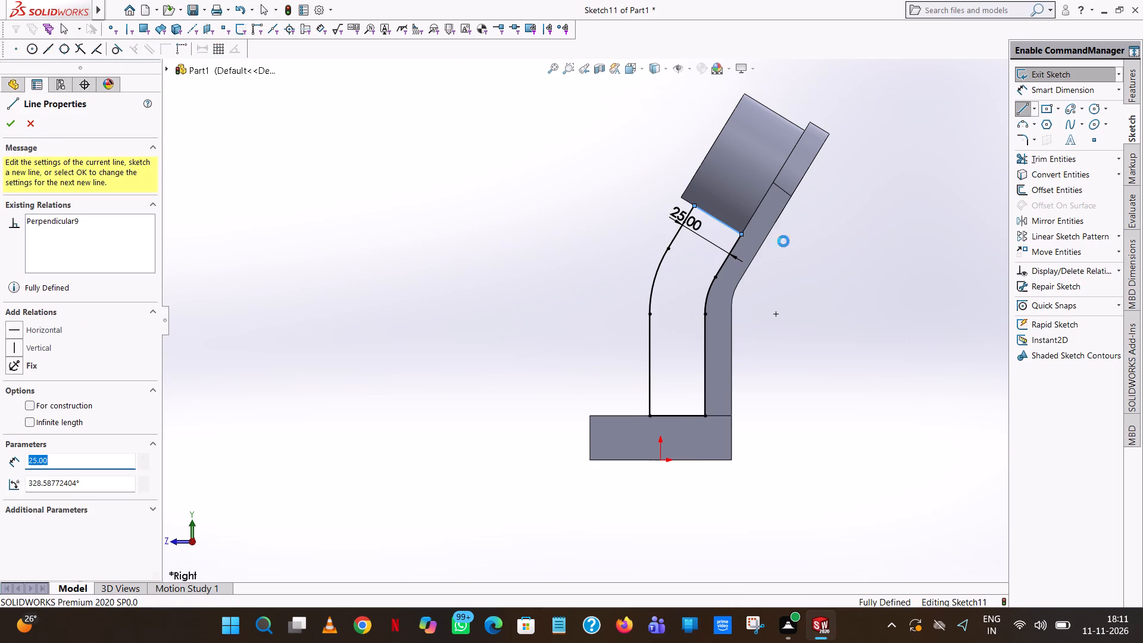
pyautogui.click(854, 305)
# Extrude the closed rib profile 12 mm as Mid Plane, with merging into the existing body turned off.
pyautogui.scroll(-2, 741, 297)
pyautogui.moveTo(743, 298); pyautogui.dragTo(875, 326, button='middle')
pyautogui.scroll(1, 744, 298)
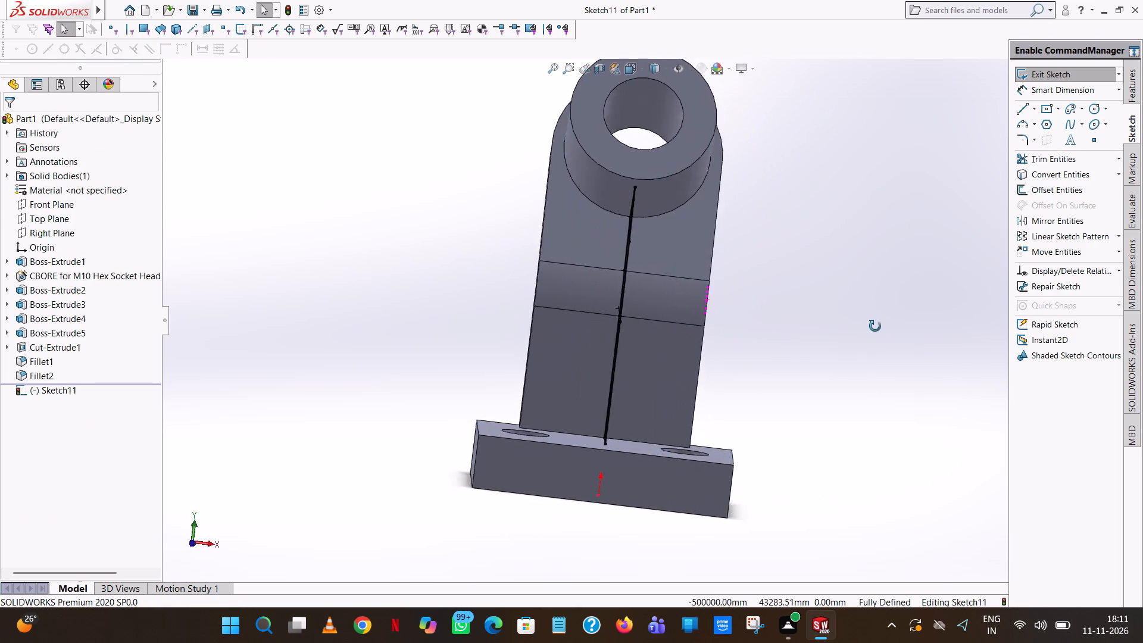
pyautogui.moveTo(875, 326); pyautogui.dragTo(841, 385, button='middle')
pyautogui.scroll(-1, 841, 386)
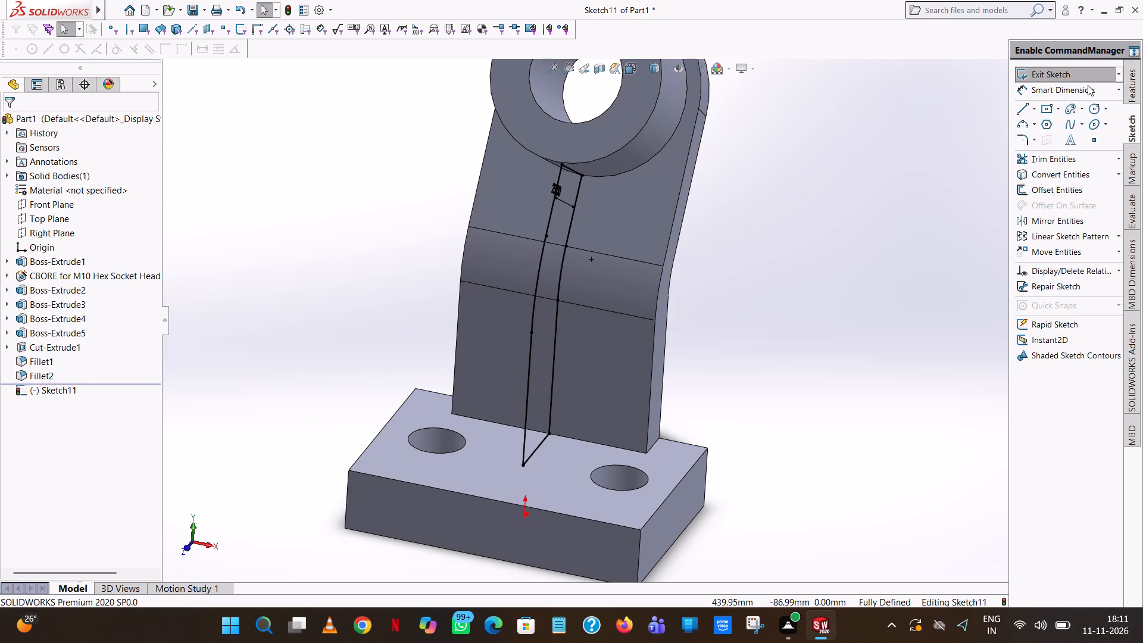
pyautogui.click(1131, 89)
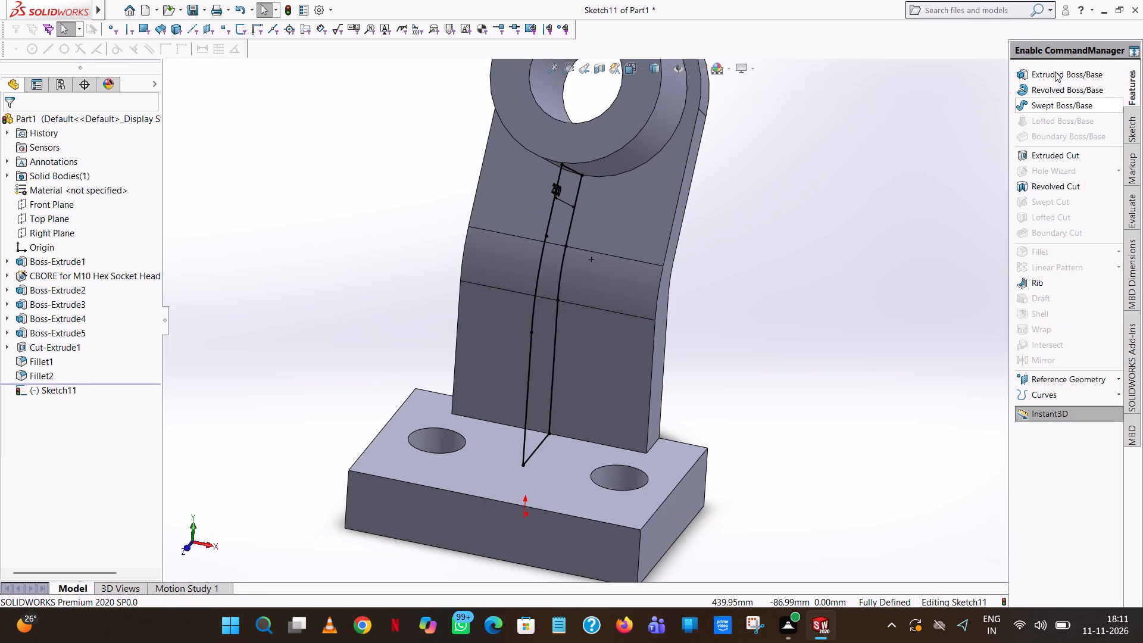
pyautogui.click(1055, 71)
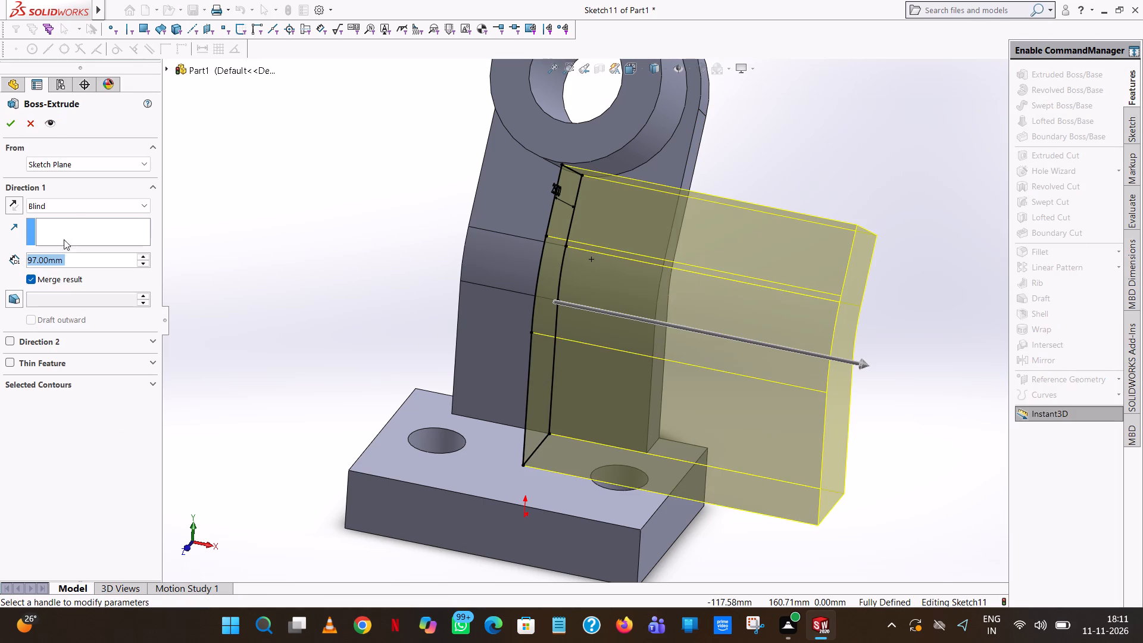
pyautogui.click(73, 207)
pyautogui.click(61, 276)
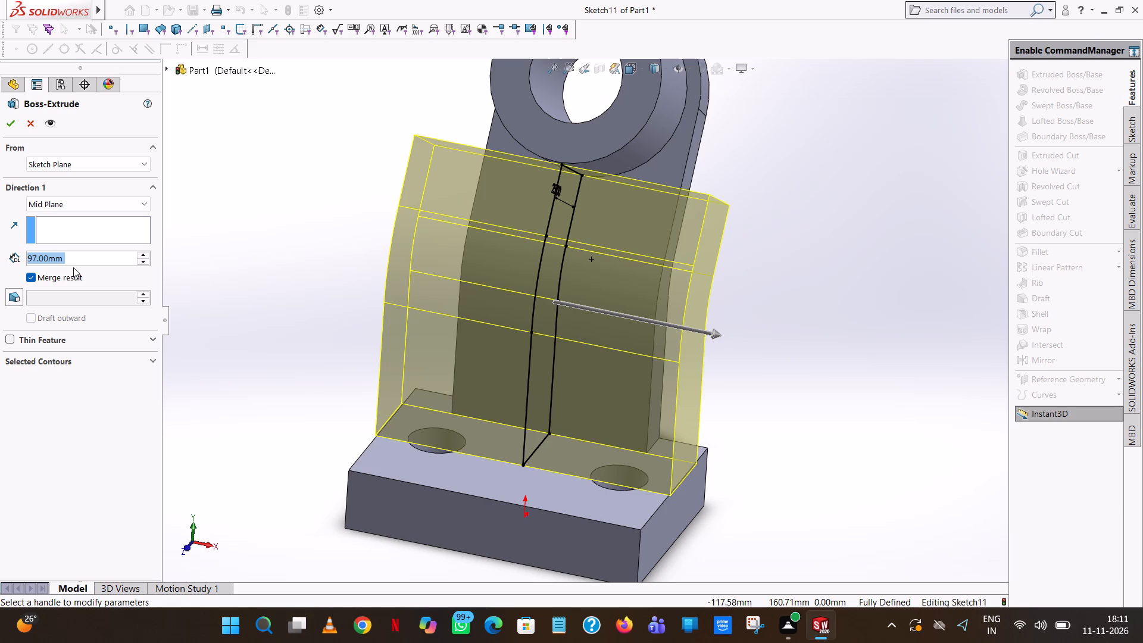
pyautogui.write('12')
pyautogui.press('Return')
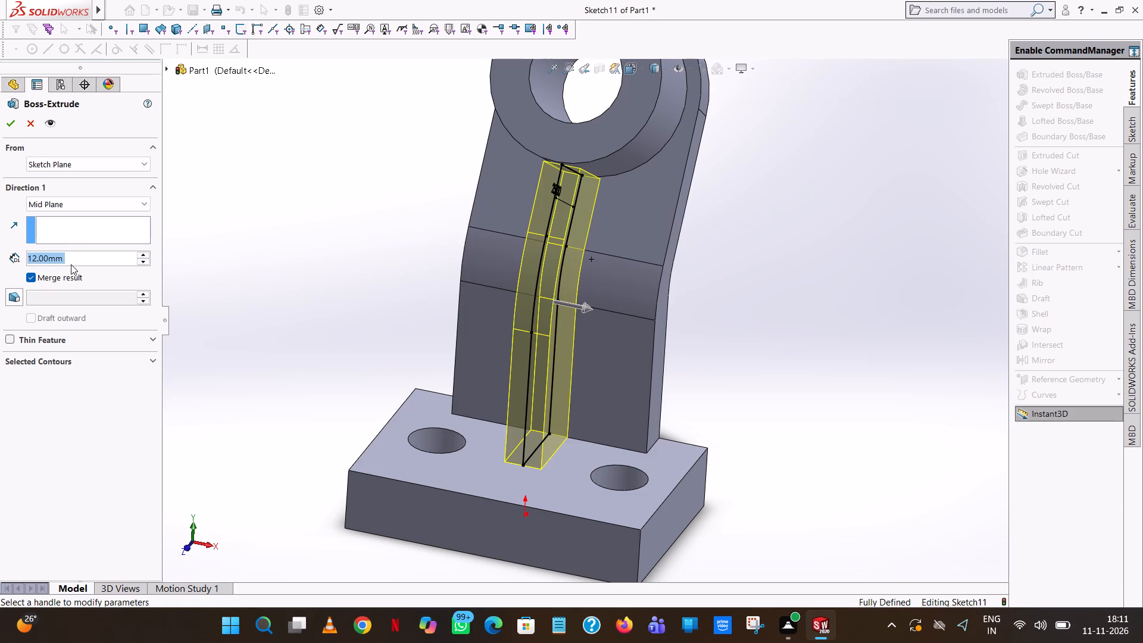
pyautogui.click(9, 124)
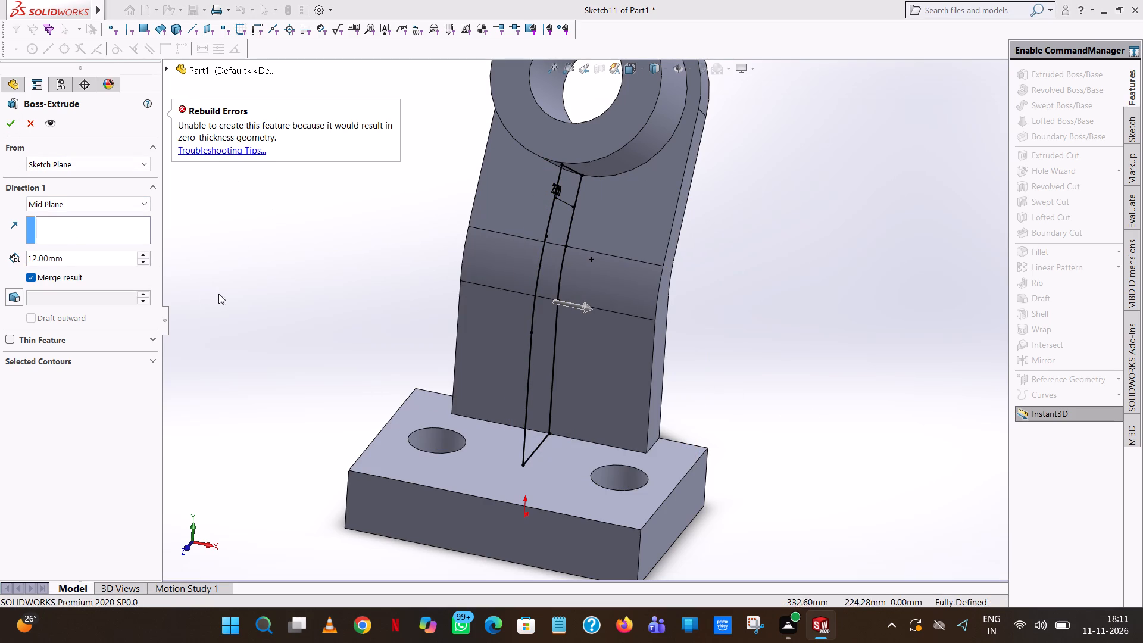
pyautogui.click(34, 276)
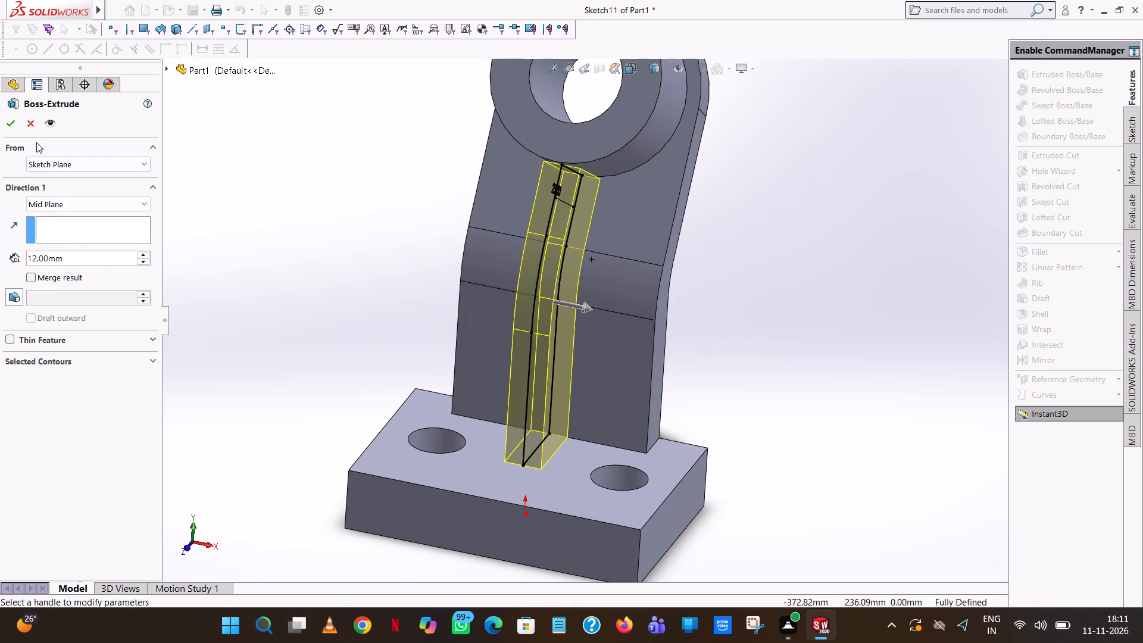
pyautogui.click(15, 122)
# Examine how the rib meets the round boss, the arm and the base from several angles.
pyautogui.click(773, 319)
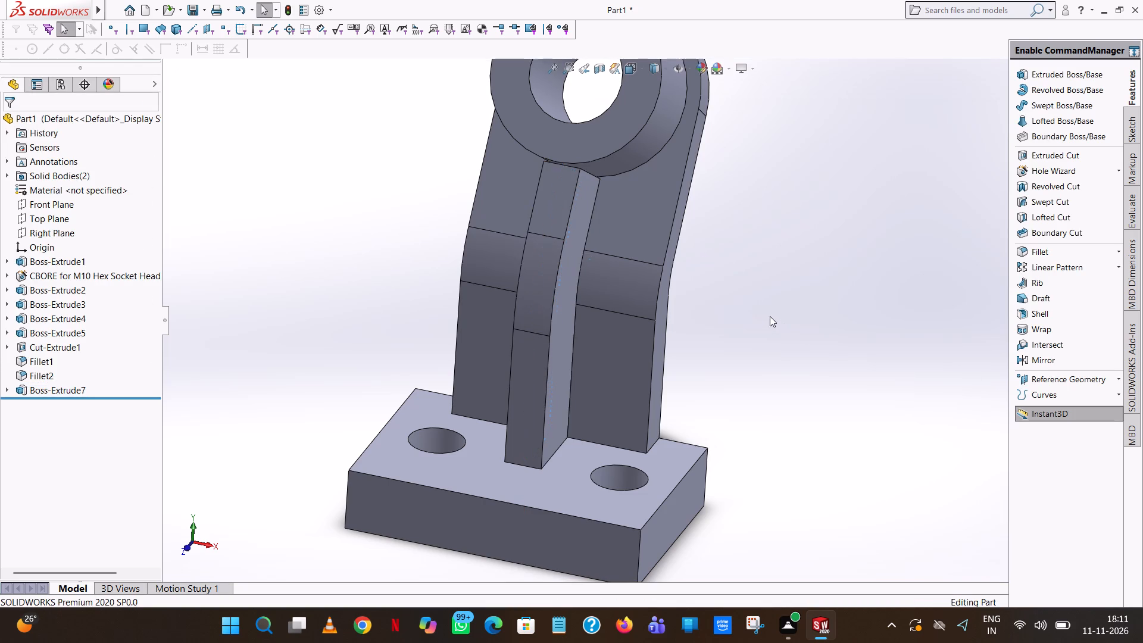
pyautogui.scroll(-10, 608, 161)
pyautogui.scroll(-3, 554, 474)
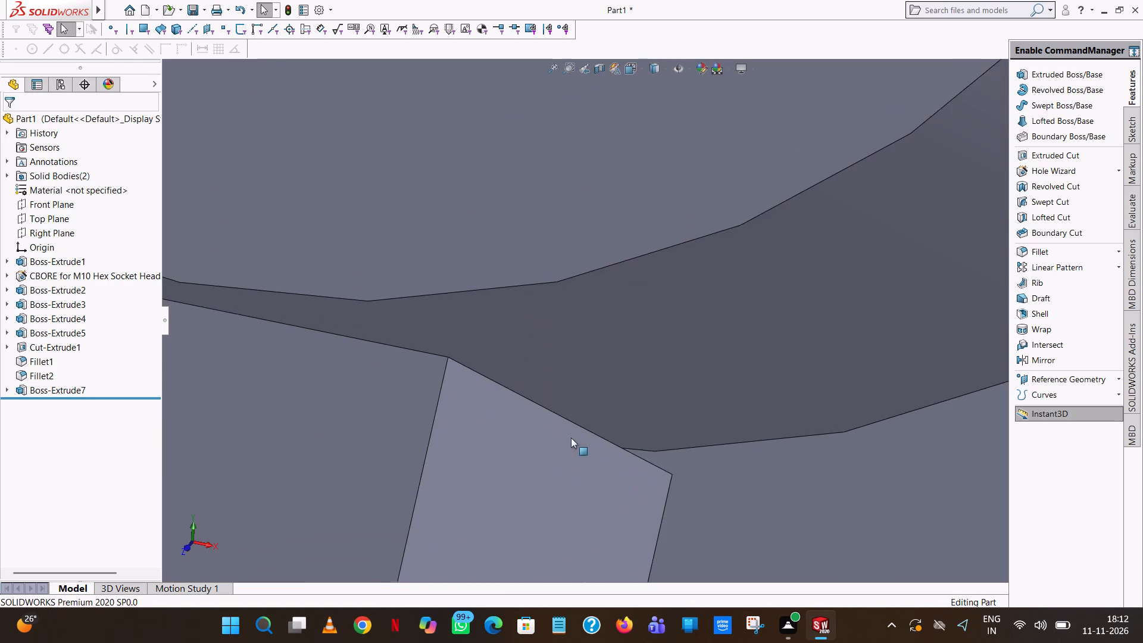
pyautogui.scroll(-1, 571, 438)
pyautogui.moveTo(616, 383); pyautogui.dragTo(619, 408, button='middle')
pyautogui.scroll(17, 615, 403)
pyautogui.scroll(2, 664, 449)
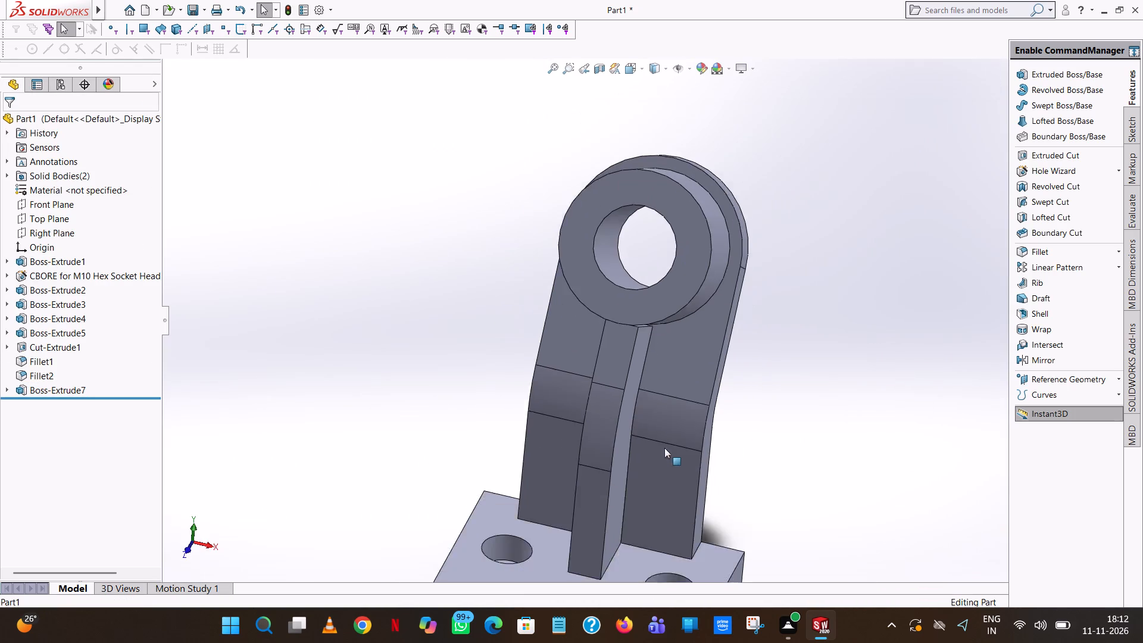
pyautogui.scroll(1, 664, 448)
pyautogui.scroll(-8, 632, 505)
pyautogui.moveTo(650, 257); pyautogui.dragTo(658, 192, button='middle')
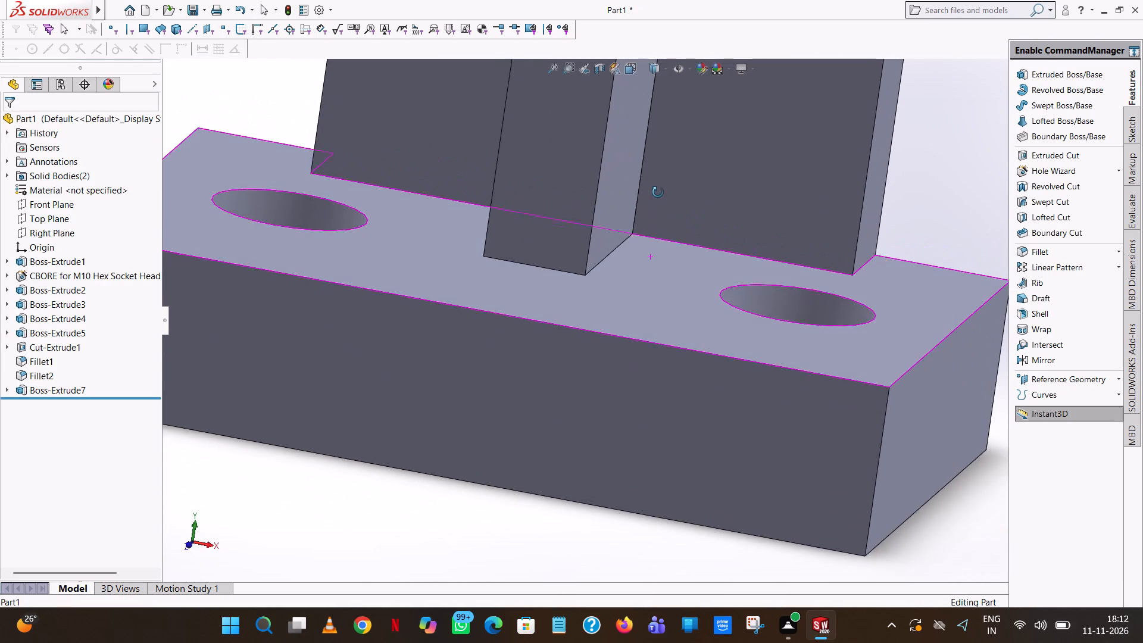
pyautogui.moveTo(658, 192); pyautogui.dragTo(667, 177, button='middle')
pyautogui.scroll(12, 644, 188)
pyautogui.moveTo(644, 190); pyautogui.dragTo(542, 179, button='middle')
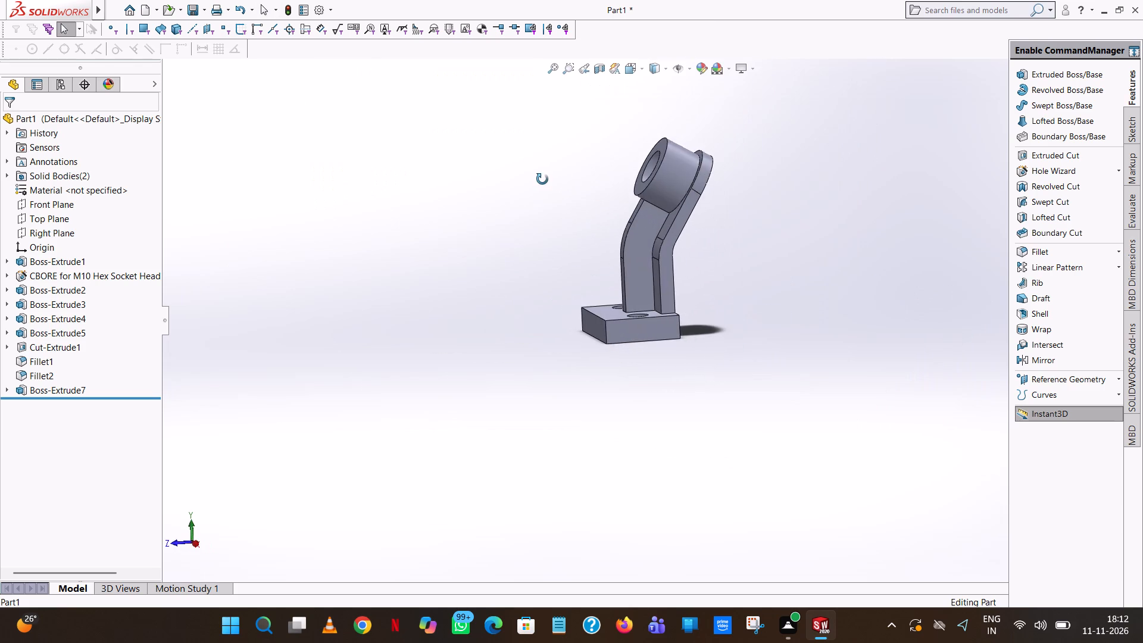
pyautogui.moveTo(542, 179); pyautogui.dragTo(523, 168, button='middle')
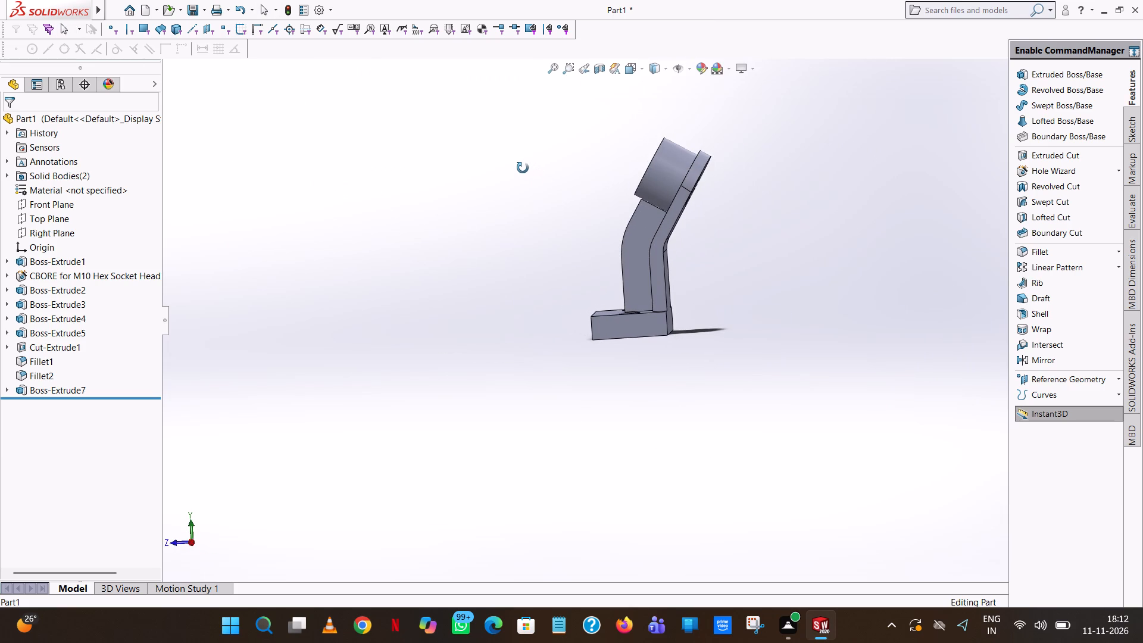
pyautogui.moveTo(523, 168); pyautogui.dragTo(526, 168, button='middle')
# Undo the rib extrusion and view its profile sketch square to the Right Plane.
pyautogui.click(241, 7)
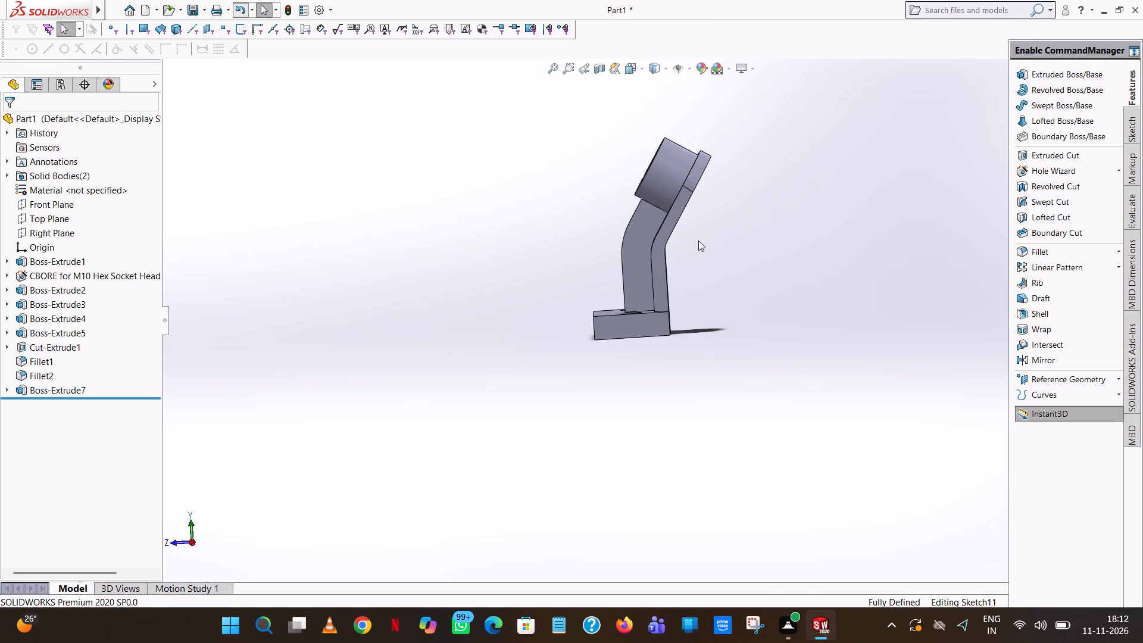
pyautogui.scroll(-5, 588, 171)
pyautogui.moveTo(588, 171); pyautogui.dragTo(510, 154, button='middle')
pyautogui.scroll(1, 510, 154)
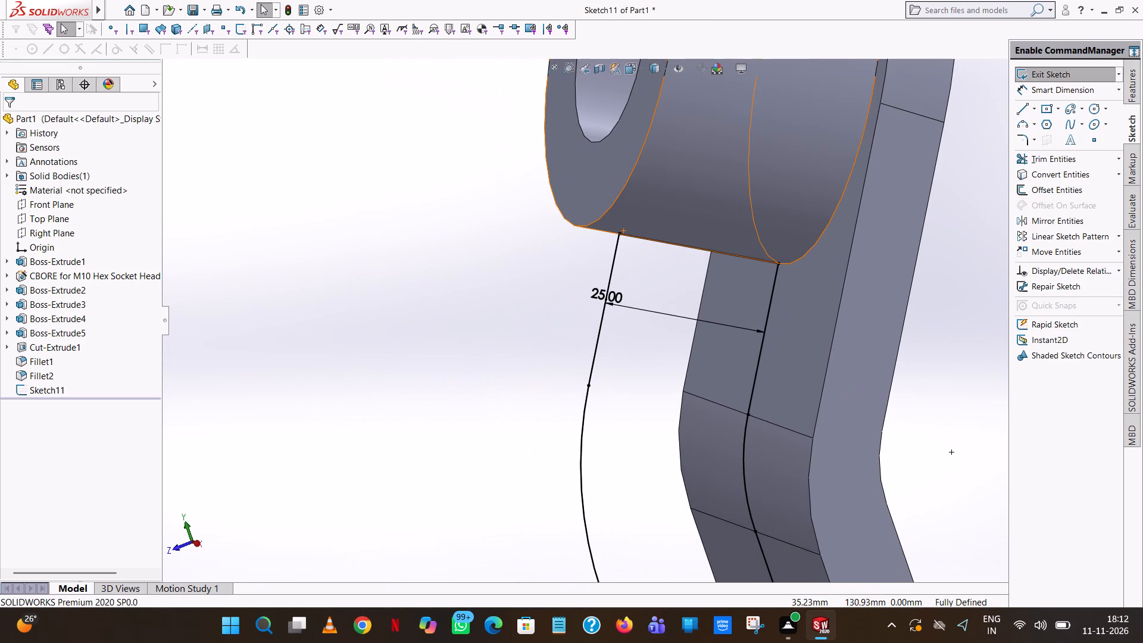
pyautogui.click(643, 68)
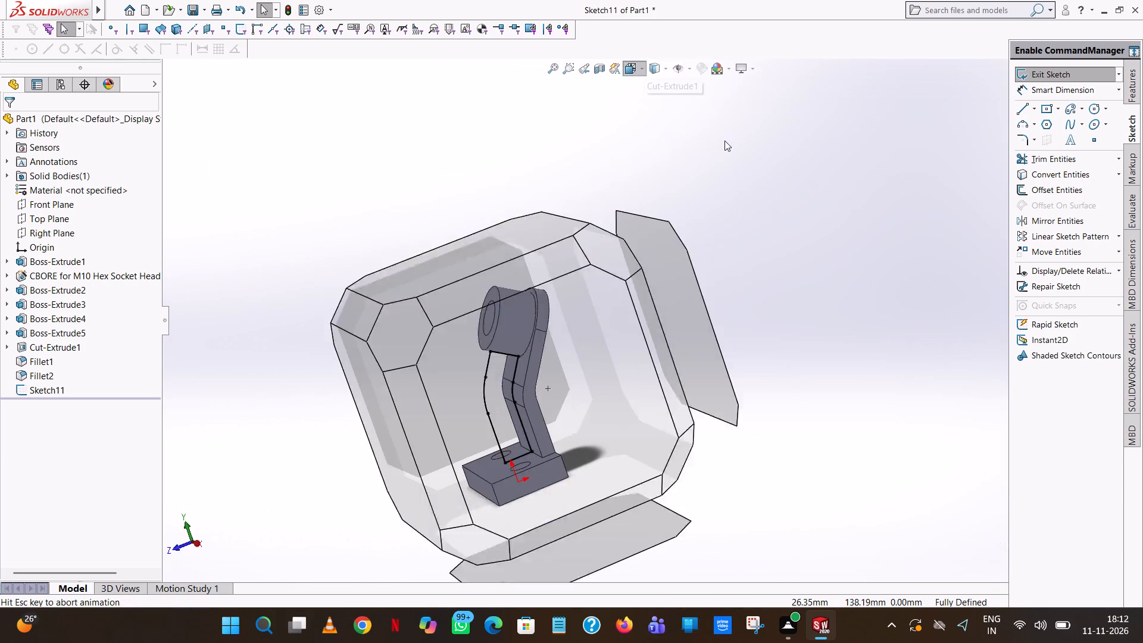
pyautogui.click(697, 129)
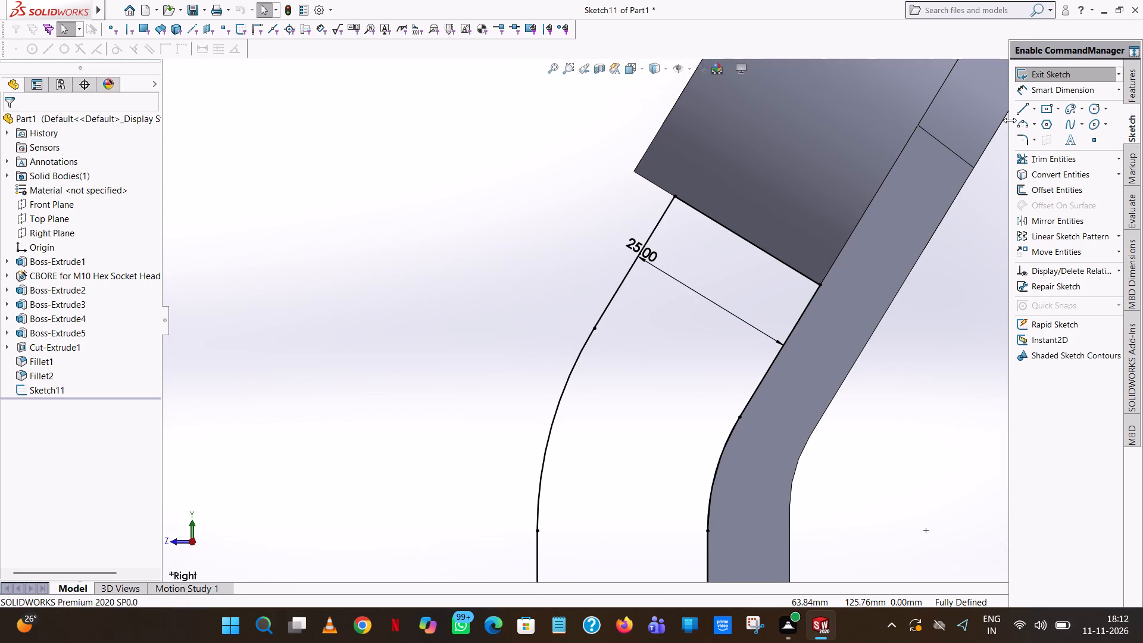
# Extend the rib profile about 11.32 mm into the boss with three lines, capped by a 25 mm line parallel to the boss's lower edge.
pyautogui.click(1026, 111)
pyautogui.click(674, 198)
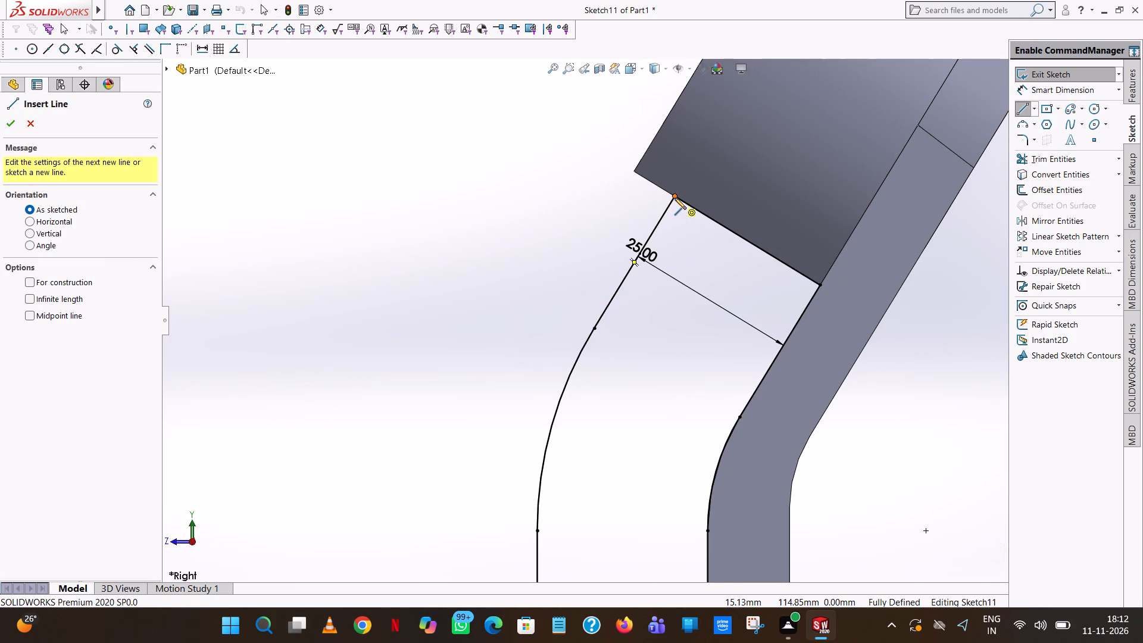
pyautogui.click(715, 130)
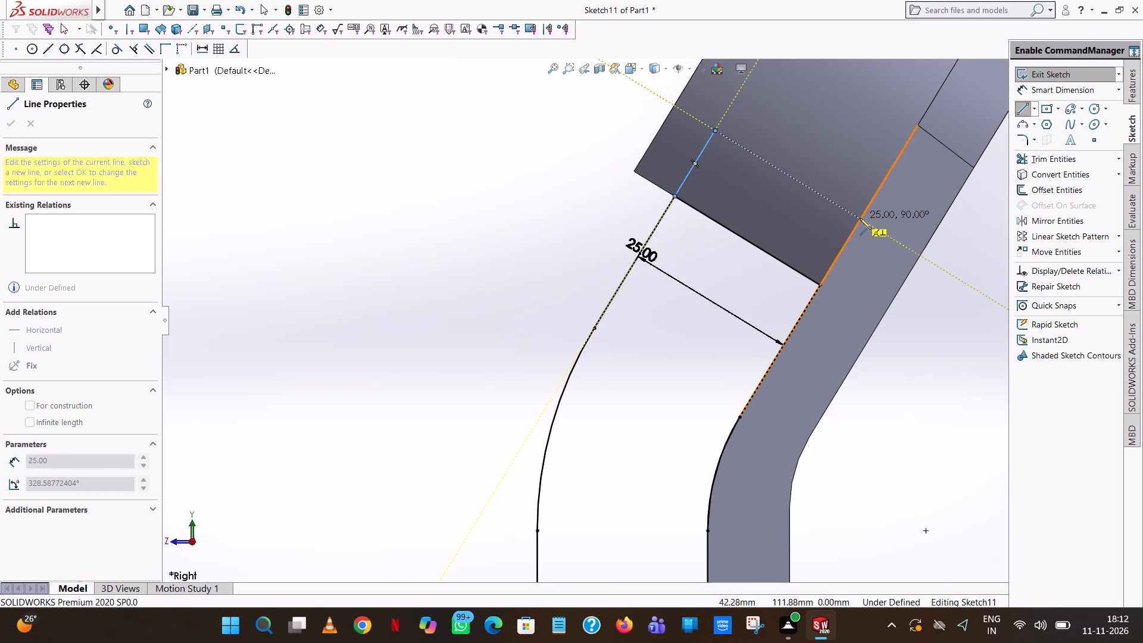
pyautogui.click(860, 218)
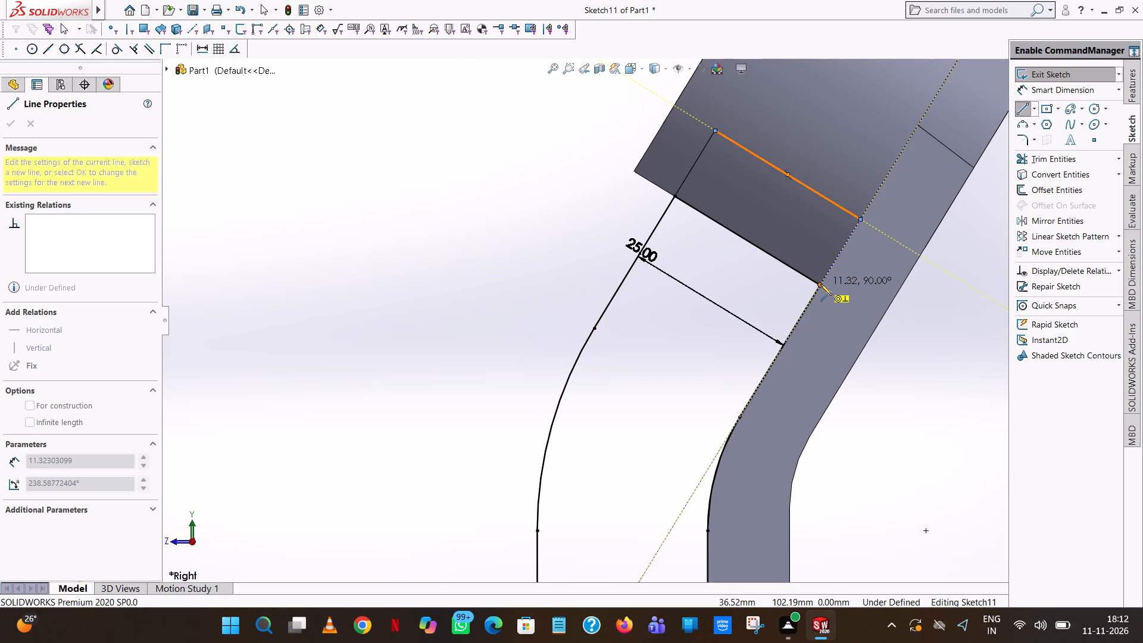
pyautogui.click(820, 284)
pyautogui.rightClick(820, 284)
pyautogui.click(865, 297)
# Trim away the former closing line along the boss's lower edge from the rib profile.
pyautogui.click(1087, 160)
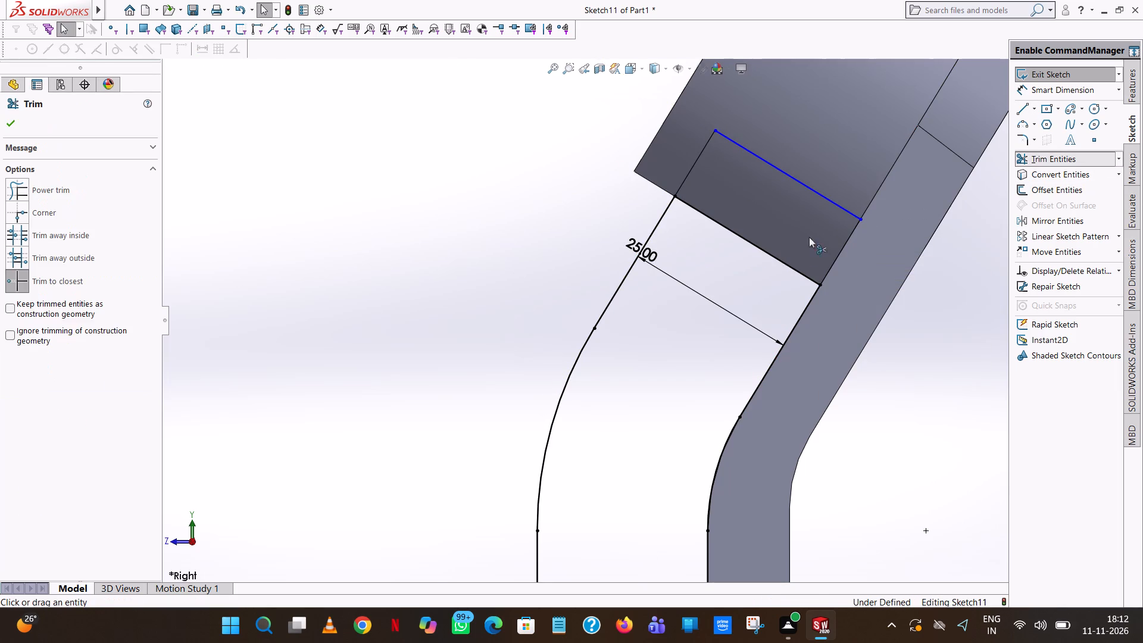
pyautogui.click(780, 259)
pyautogui.scroll(7, 711, 280)
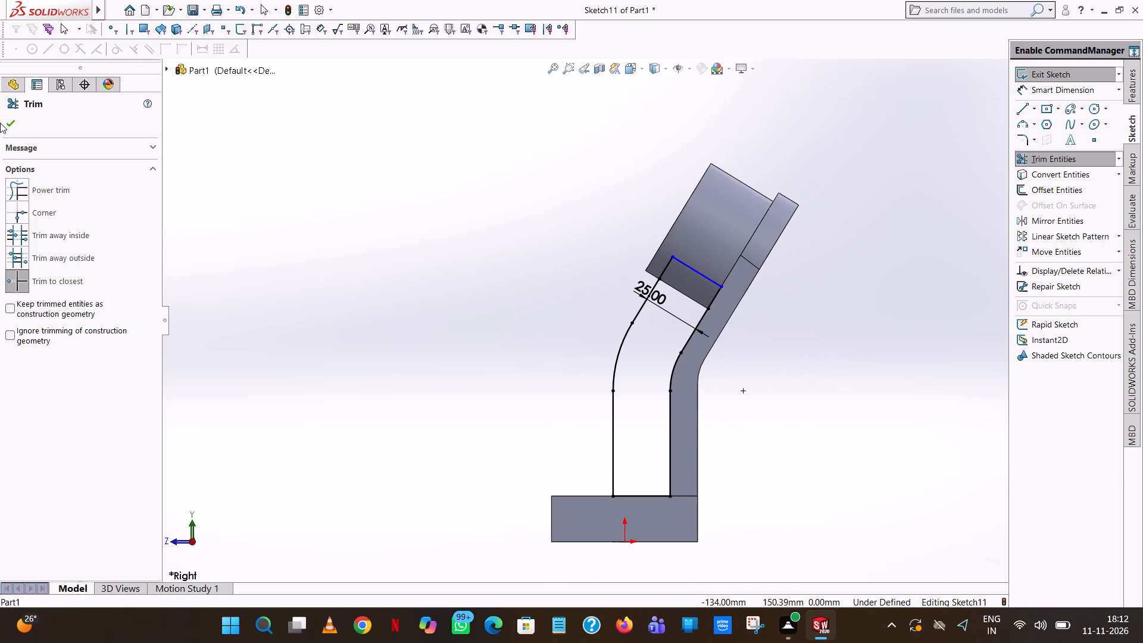
pyautogui.click(14, 122)
pyautogui.click(311, 201)
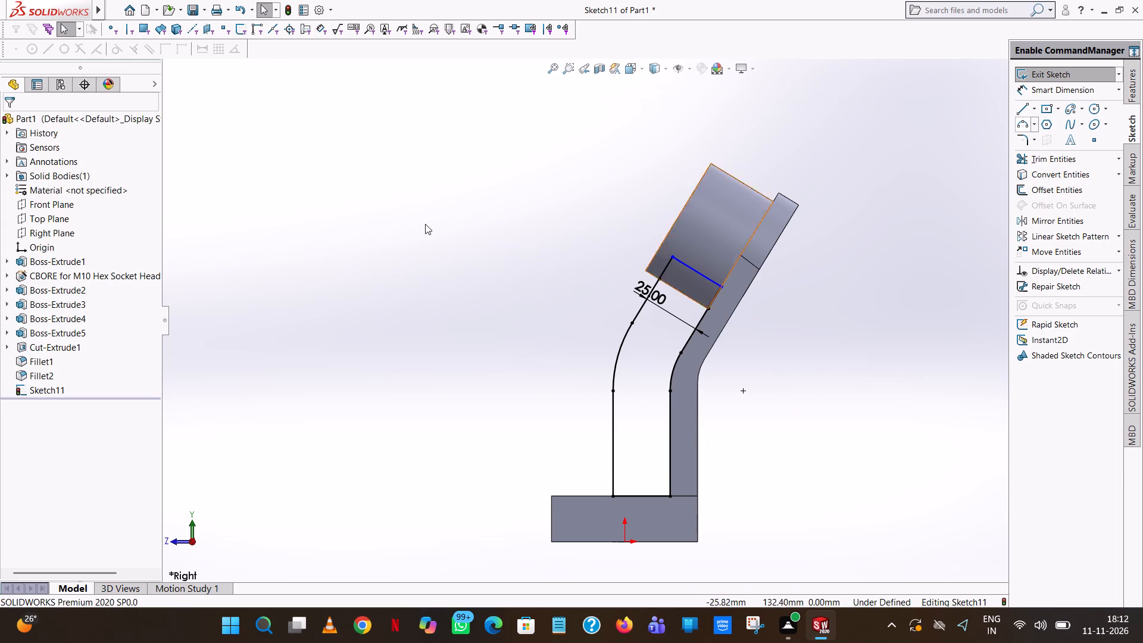
# Examine how the extended end of the rib profile sits between the boss's outer surface and its bore.
pyautogui.moveTo(425, 224); pyautogui.dragTo(507, 356, button='middle')
pyautogui.scroll(1, 501, 348)
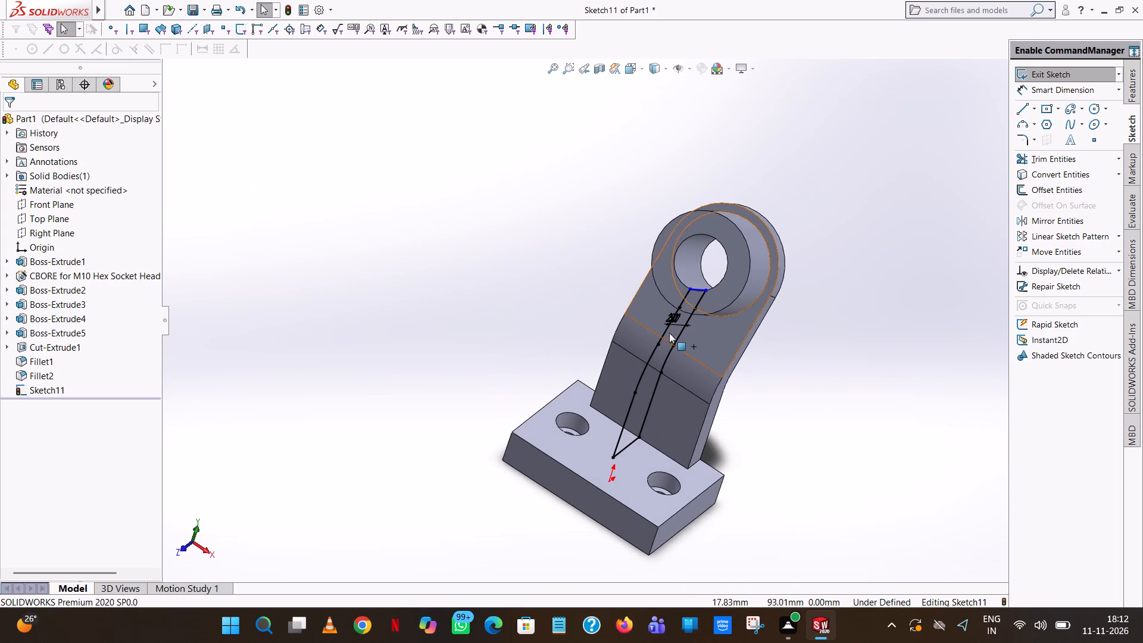
pyautogui.scroll(-10, 667, 264)
pyautogui.scroll(1, 704, 308)
pyautogui.moveTo(705, 311); pyautogui.dragTo(705, 307, button='middle')
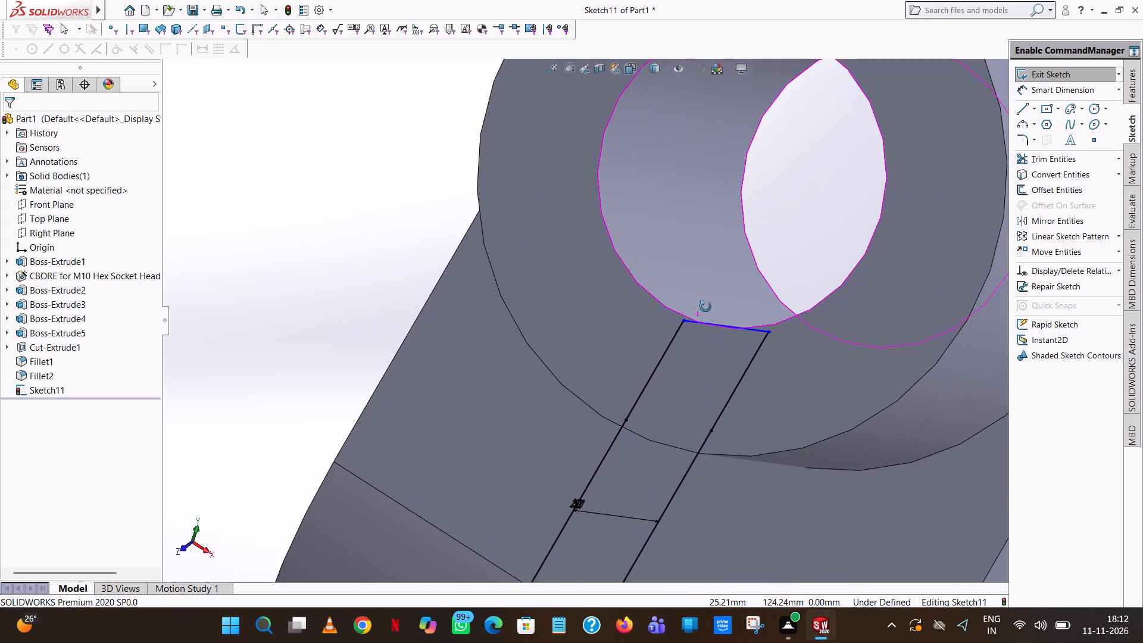
pyautogui.moveTo(705, 307); pyautogui.dragTo(663, 301, button='middle')
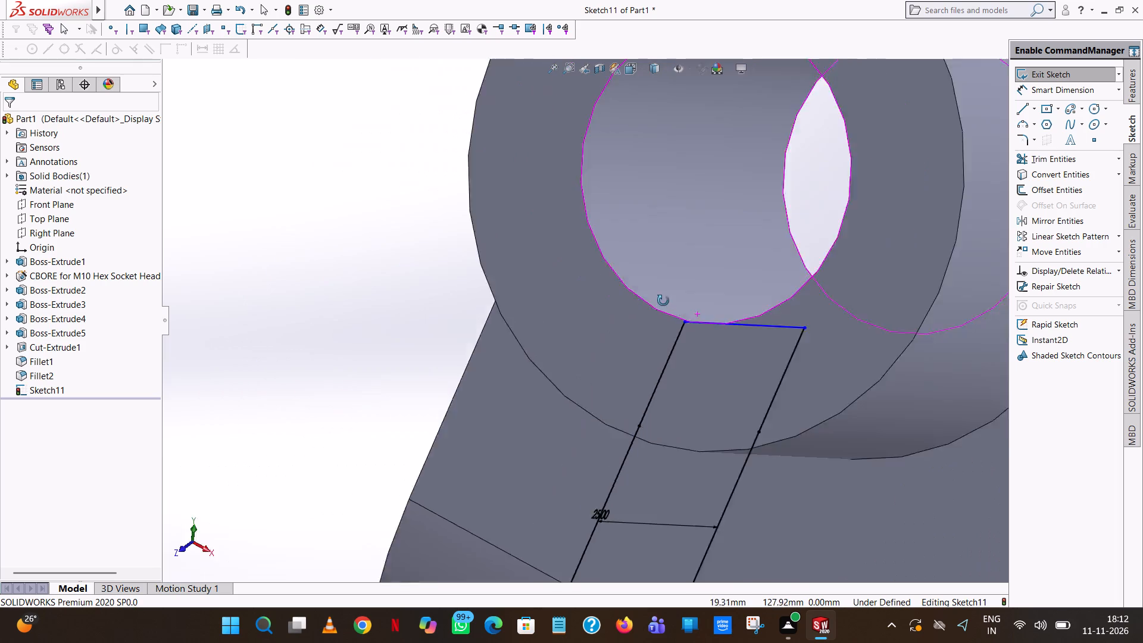
pyautogui.moveTo(663, 301); pyautogui.dragTo(644, 292, button='middle')
pyautogui.scroll(8, 646, 291)
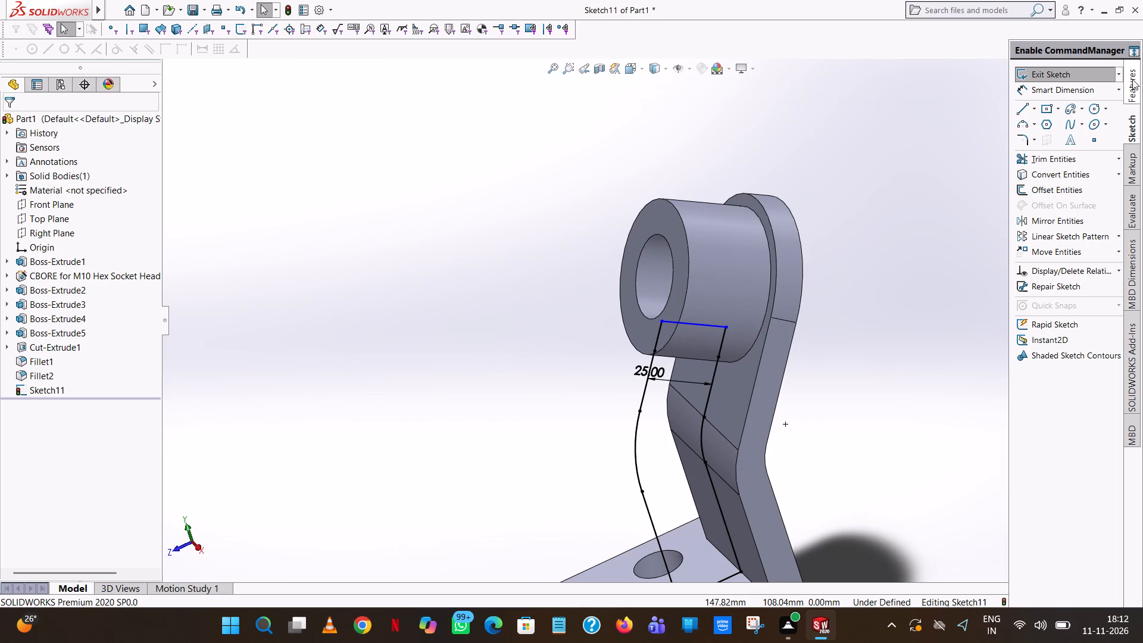
# Extrude the extended rib profile 12 mm as Mid Plane, merging it with the existing body.
pyautogui.click(1131, 90)
pyautogui.click(1064, 80)
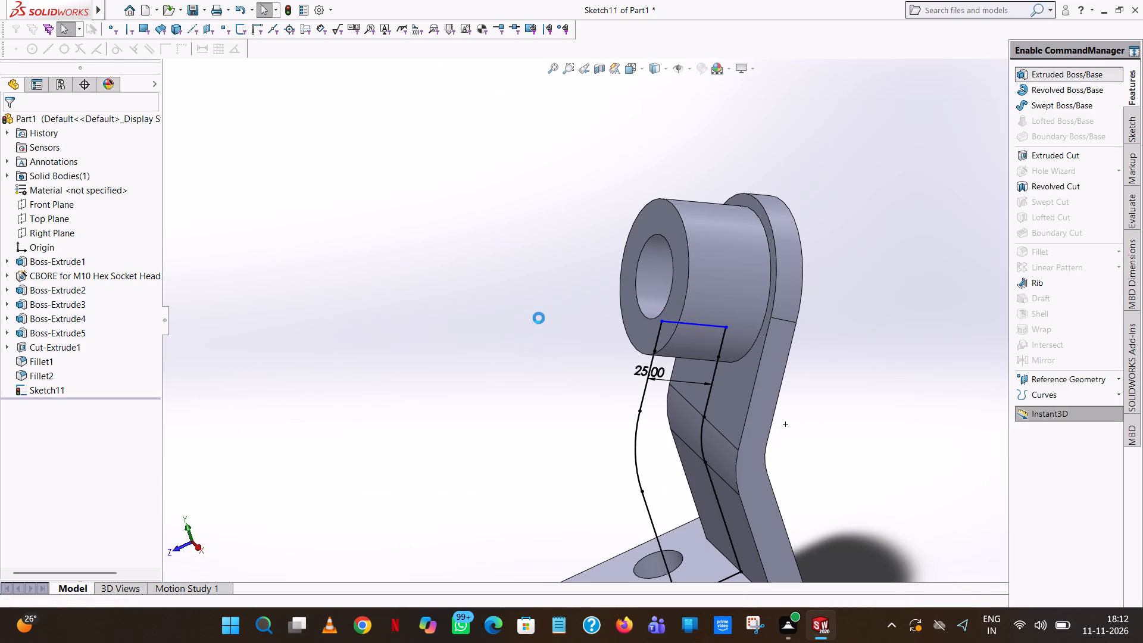
pyautogui.click(54, 203)
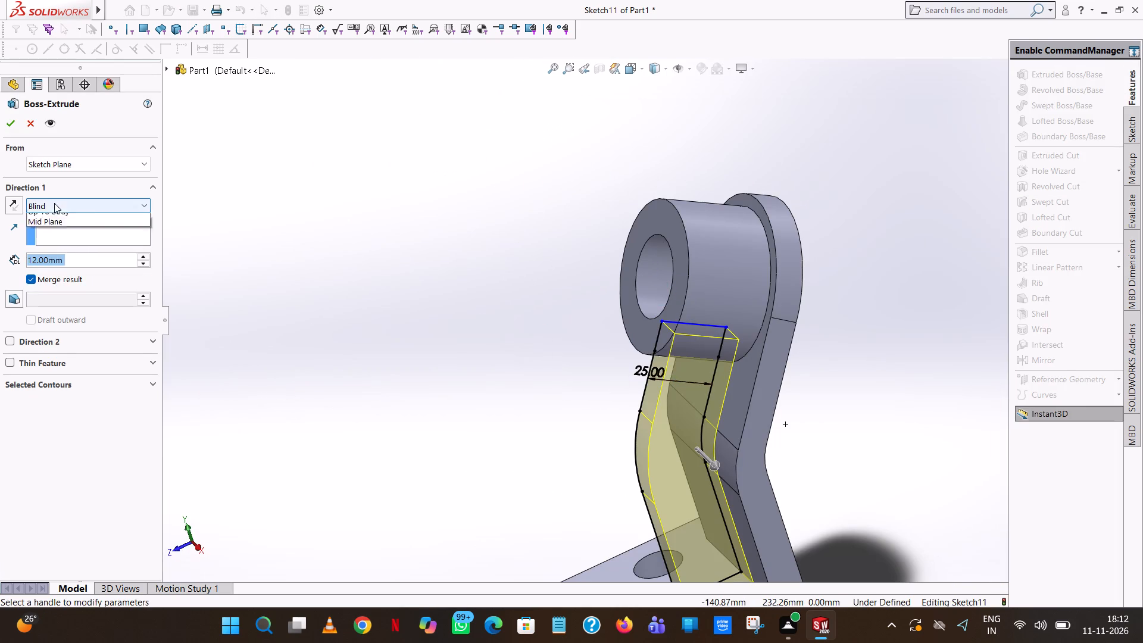
pyautogui.click(67, 277)
pyautogui.scroll(1, 495, 347)
pyautogui.moveTo(650, 248); pyautogui.dragTo(690, 213, button='middle')
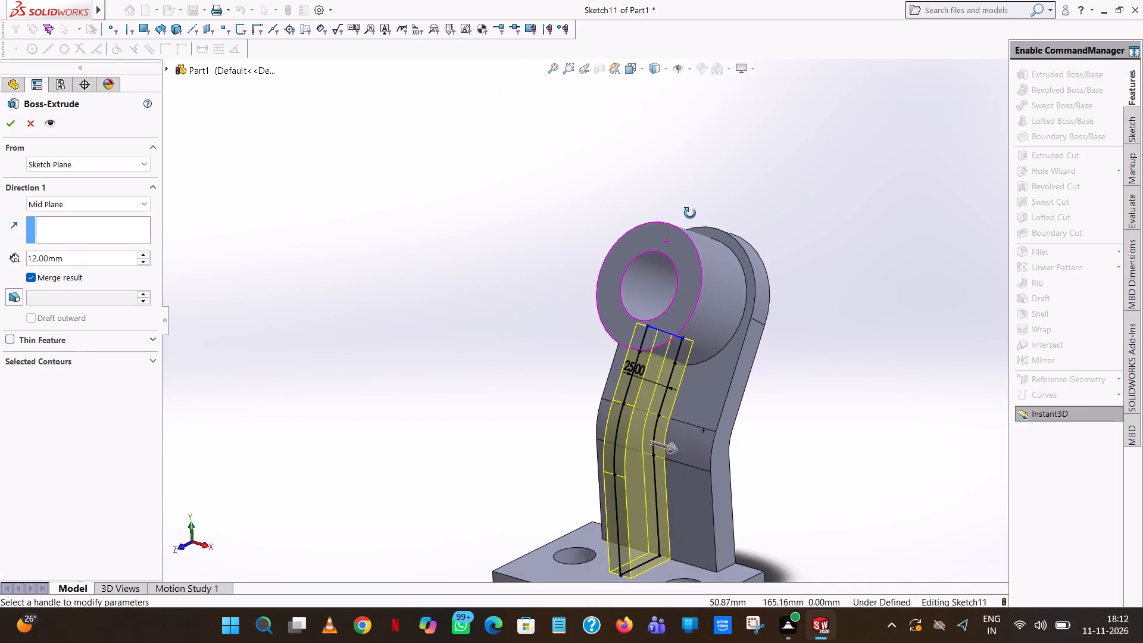
pyautogui.moveTo(690, 213); pyautogui.dragTo(719, 192, button='middle')
pyautogui.doubleClick(12, 113)
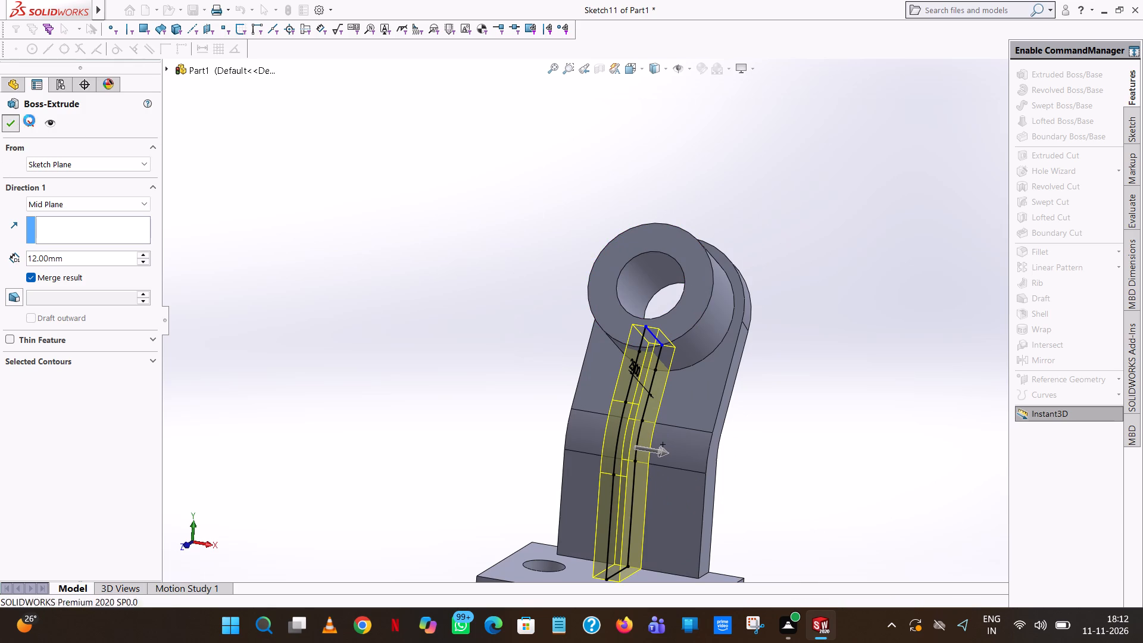
pyautogui.click(481, 325)
# Fillet the edge where the rib's front face meets the base's top face with a 35 mm radius.
pyautogui.scroll(3, 494, 341)
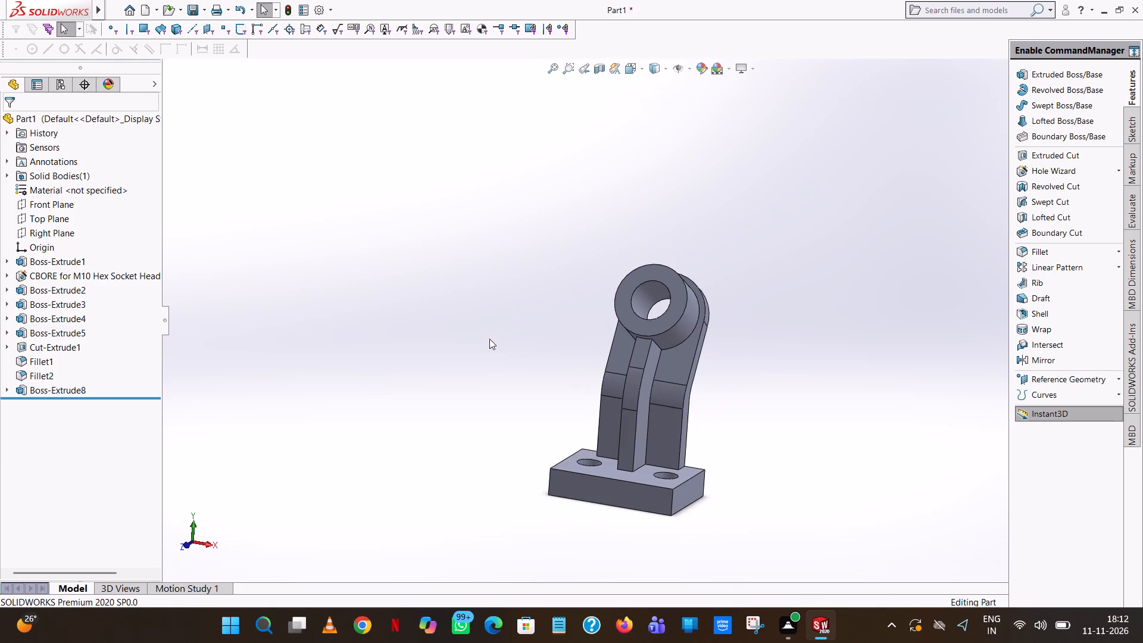
pyautogui.moveTo(481, 337); pyautogui.dragTo(396, 350, button='middle')
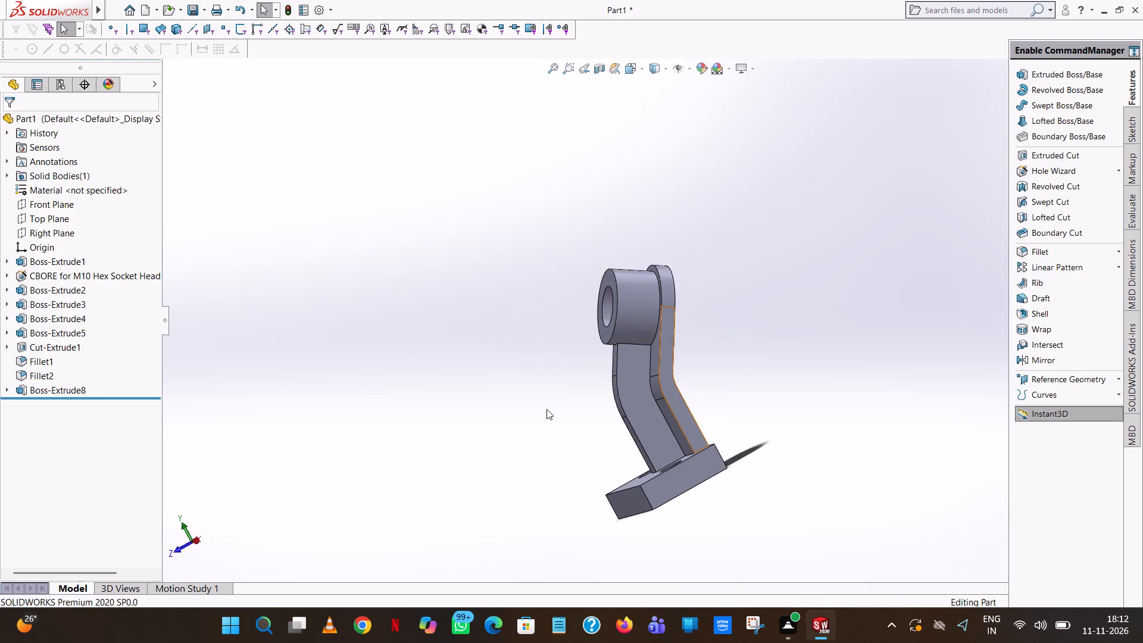
pyautogui.scroll(-1, 660, 429)
pyautogui.moveTo(660, 431); pyautogui.dragTo(655, 466, button='middle')
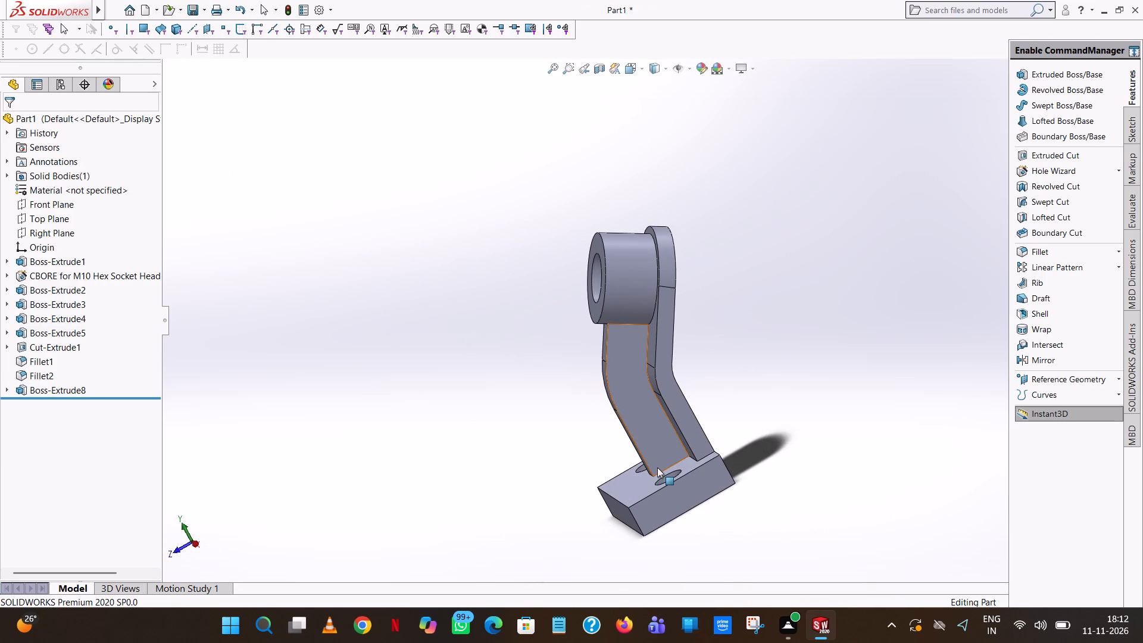
pyautogui.click(1068, 248)
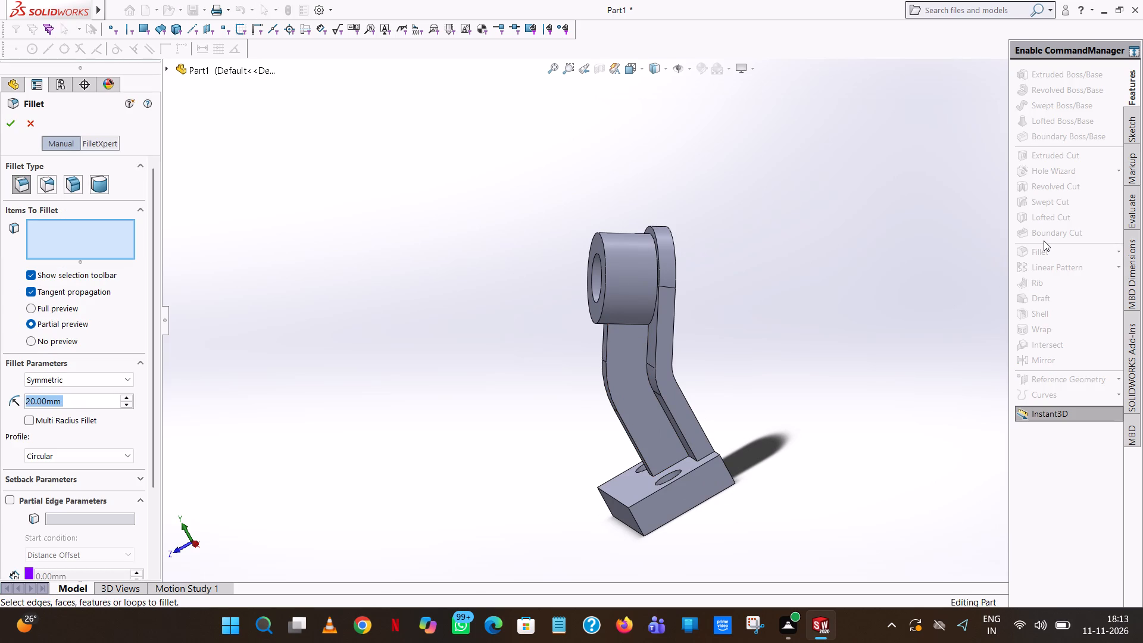
pyautogui.write('35')
pyautogui.press('Return')
pyautogui.scroll(-7, 627, 479)
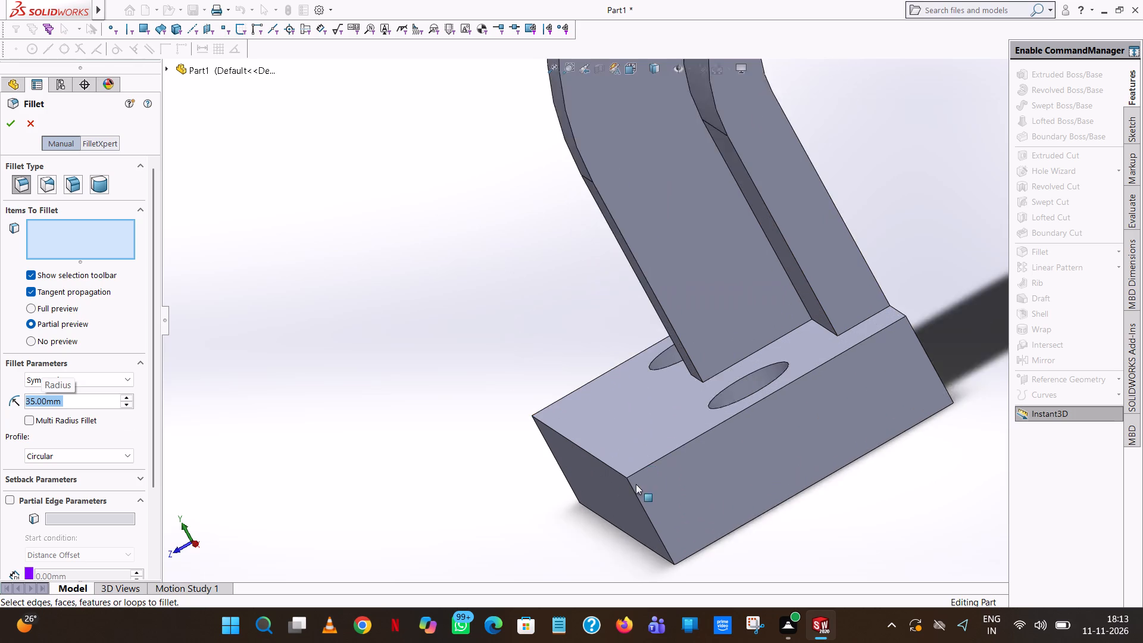
pyautogui.moveTo(730, 370); pyautogui.dragTo(808, 332, button='middle')
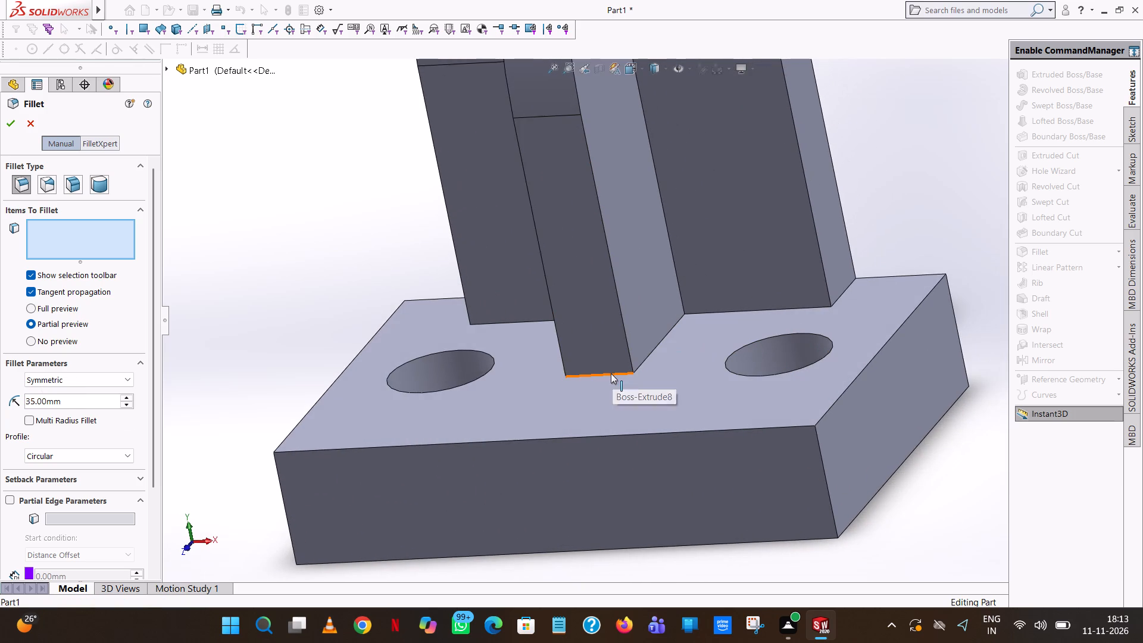
pyautogui.click(611, 373)
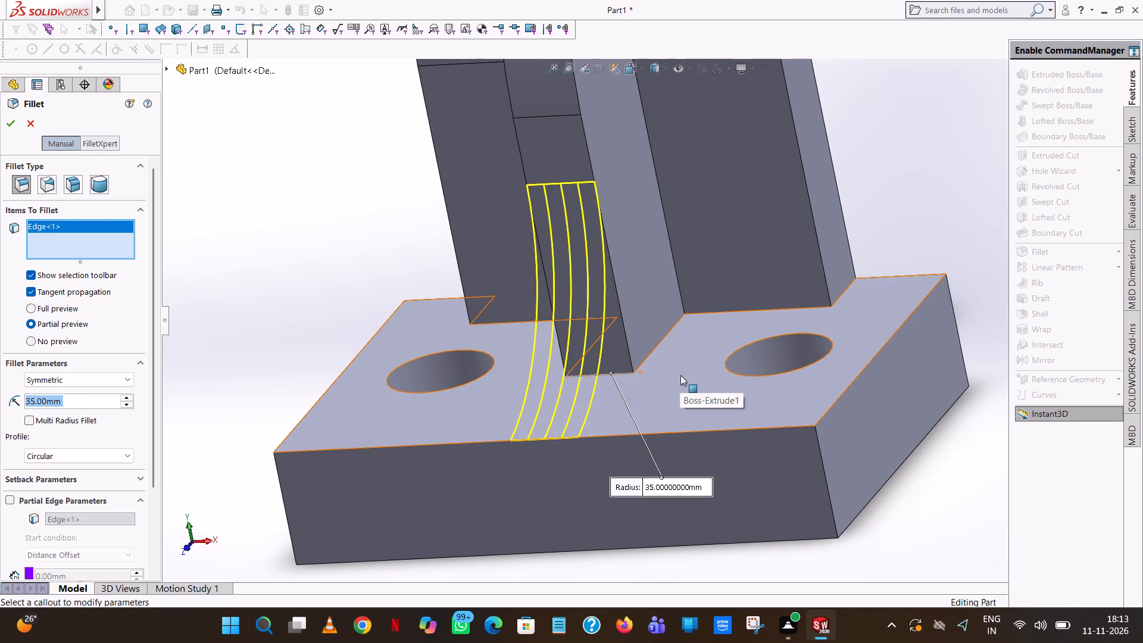
pyautogui.moveTo(677, 379); pyautogui.dragTo(591, 425, button='middle')
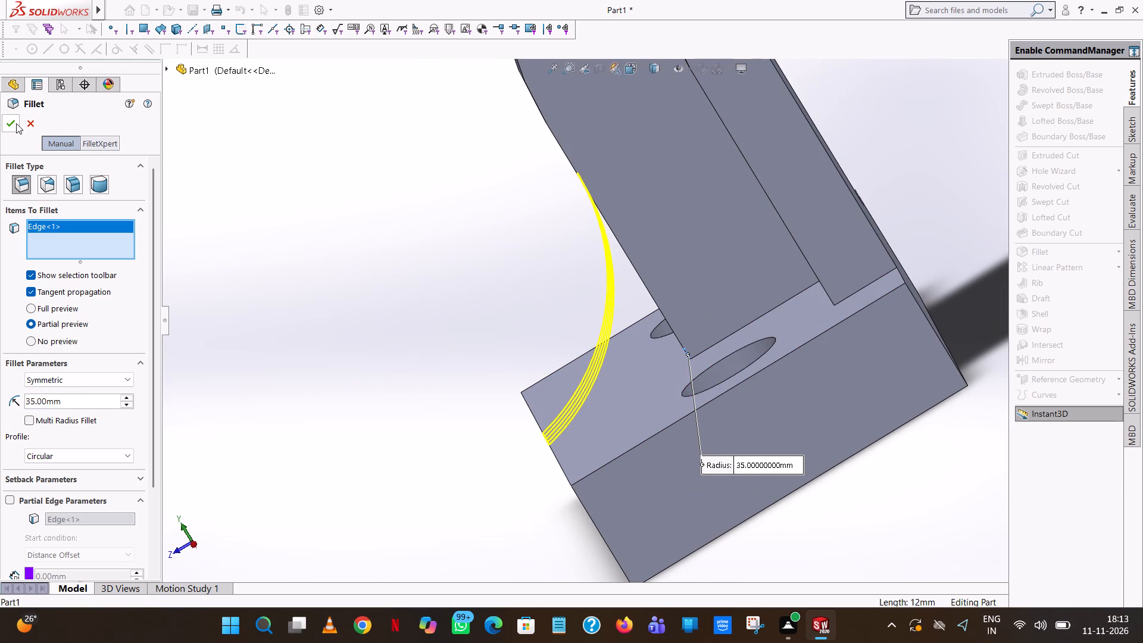
pyautogui.click(14, 121)
pyautogui.click(465, 232)
# Start a new Fillet on the rib and set its type to full round.
pyautogui.scroll(7, 458, 232)
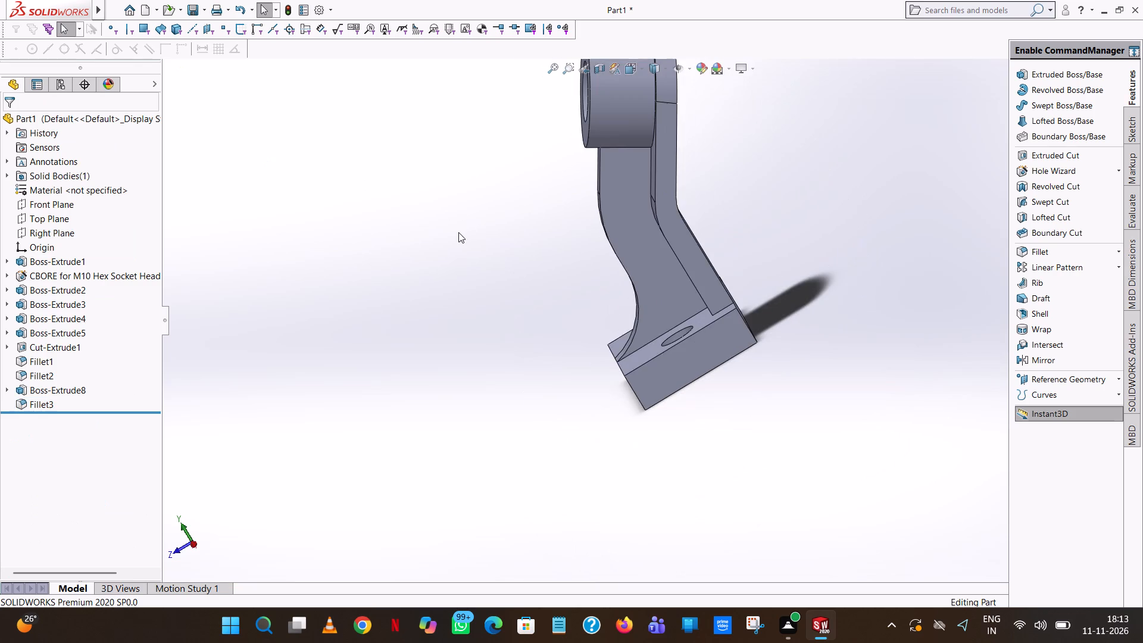
pyautogui.scroll(2, 458, 232)
pyautogui.moveTo(458, 232); pyautogui.dragTo(453, 230, button='middle')
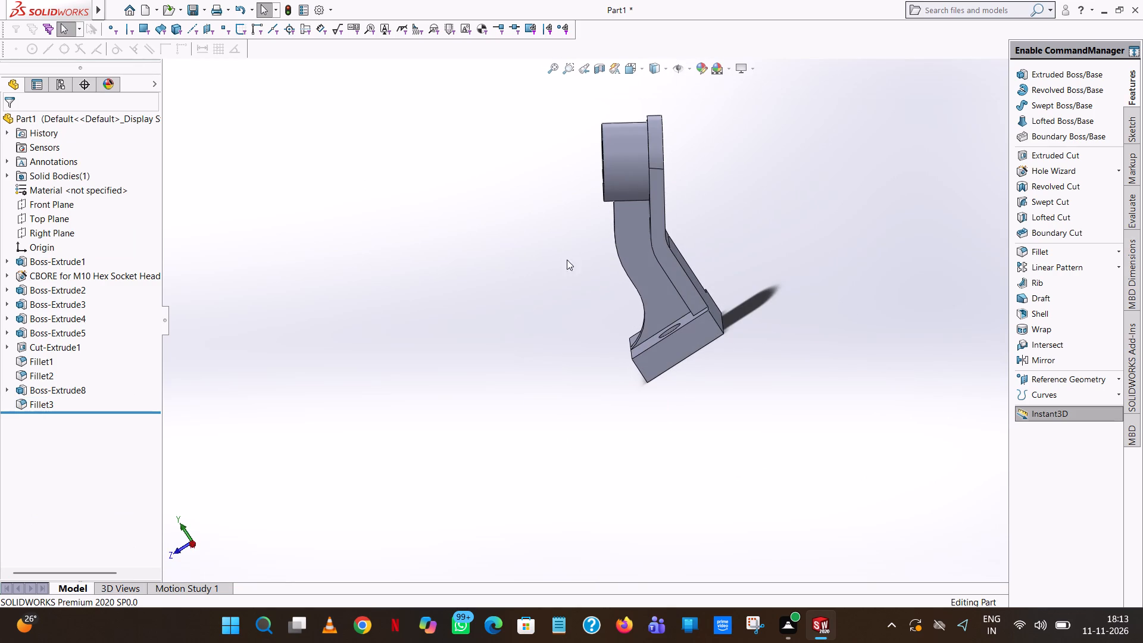
pyautogui.scroll(-6, 654, 266)
pyautogui.moveTo(657, 266); pyautogui.dragTo(760, 229, button='middle')
pyautogui.scroll(1, 760, 229)
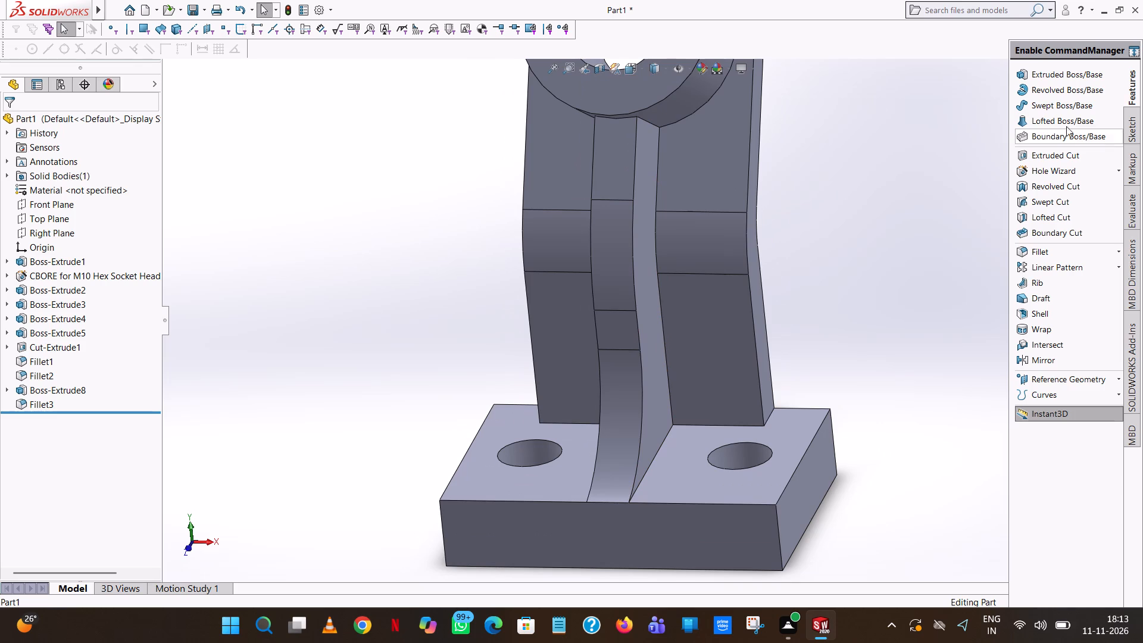
pyautogui.click(1060, 252)
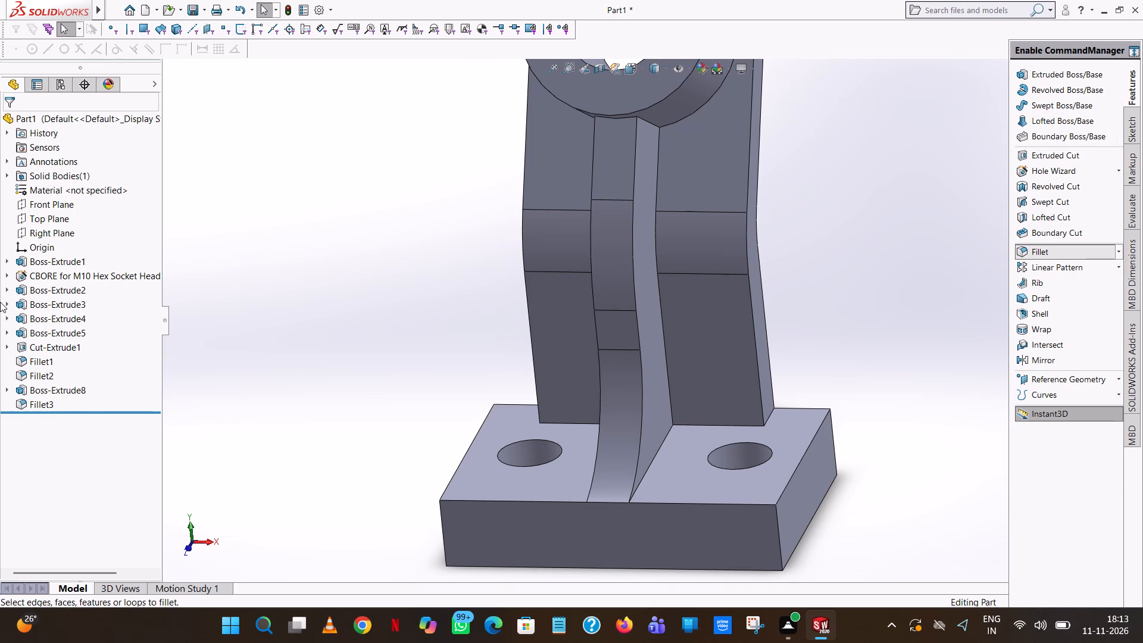
pyautogui.click(74, 185)
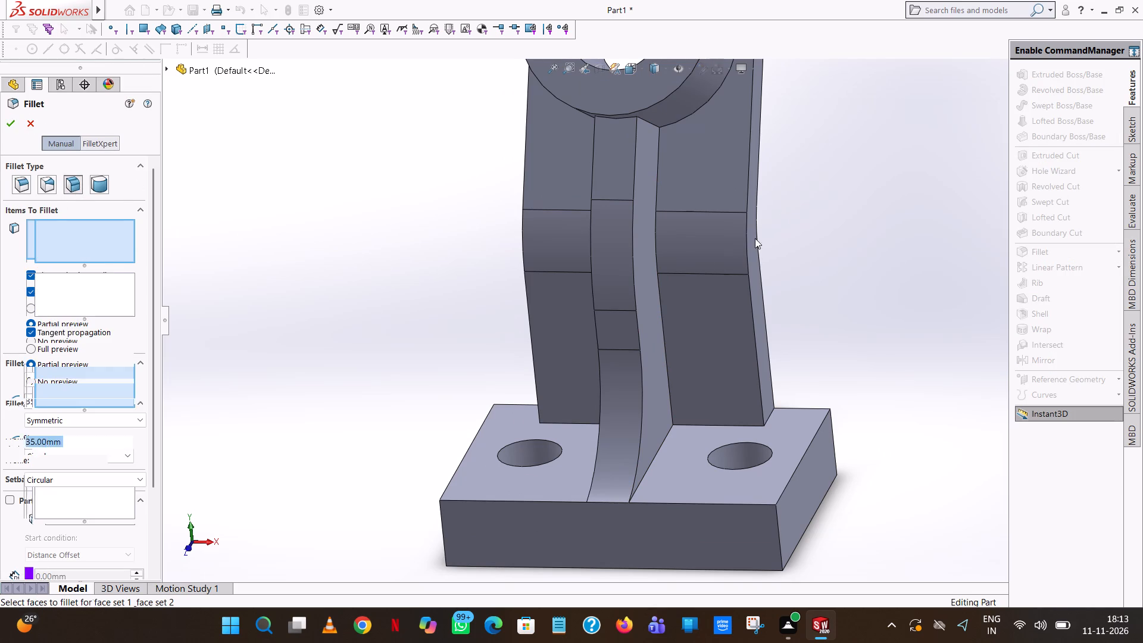
pyautogui.moveTo(567, 281); pyautogui.dragTo(654, 267, button='middle')
pyautogui.scroll(1, 654, 267)
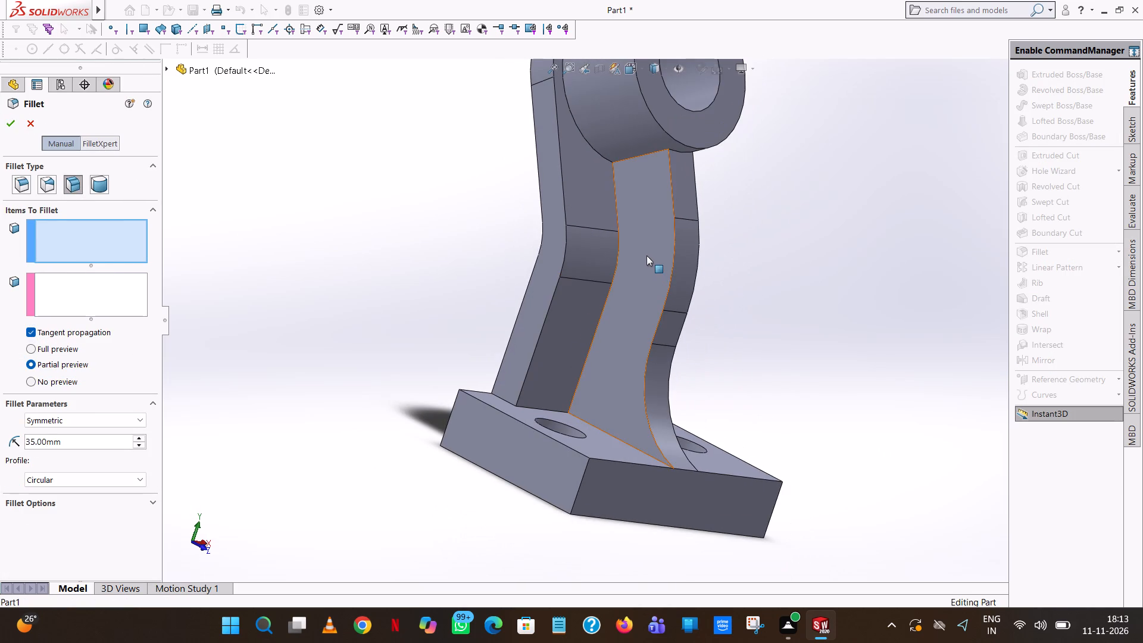
pyautogui.click(99, 184)
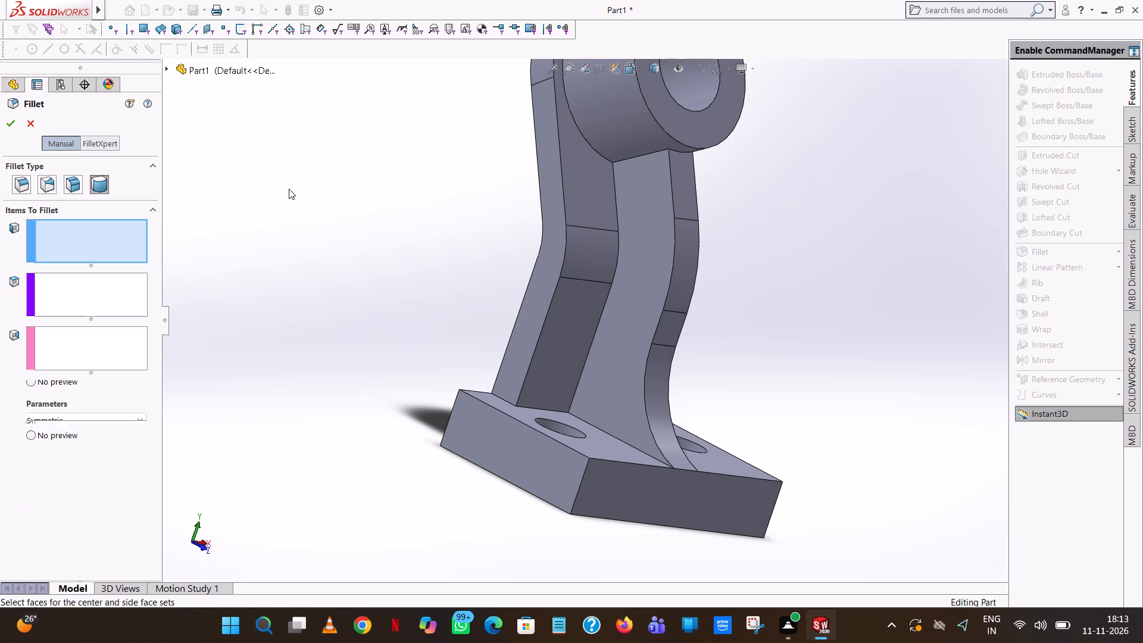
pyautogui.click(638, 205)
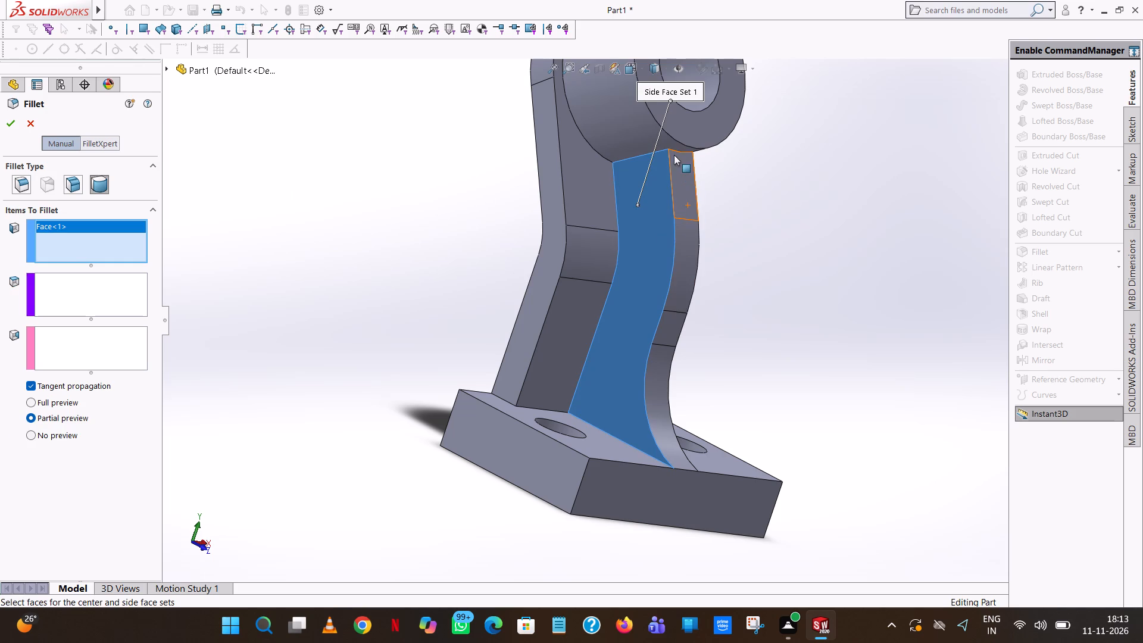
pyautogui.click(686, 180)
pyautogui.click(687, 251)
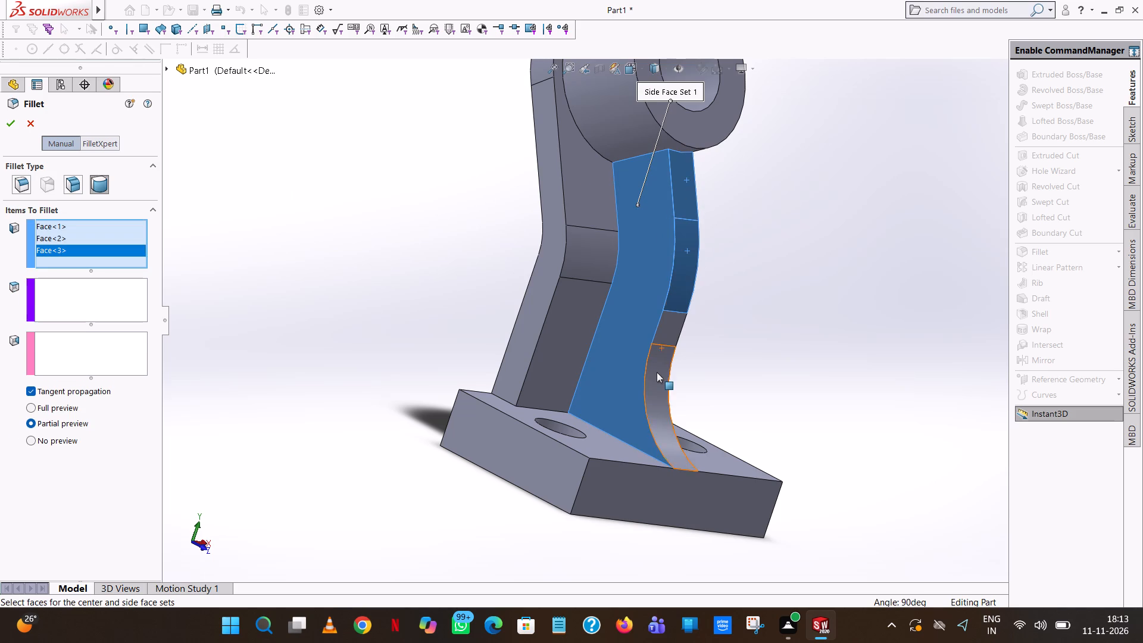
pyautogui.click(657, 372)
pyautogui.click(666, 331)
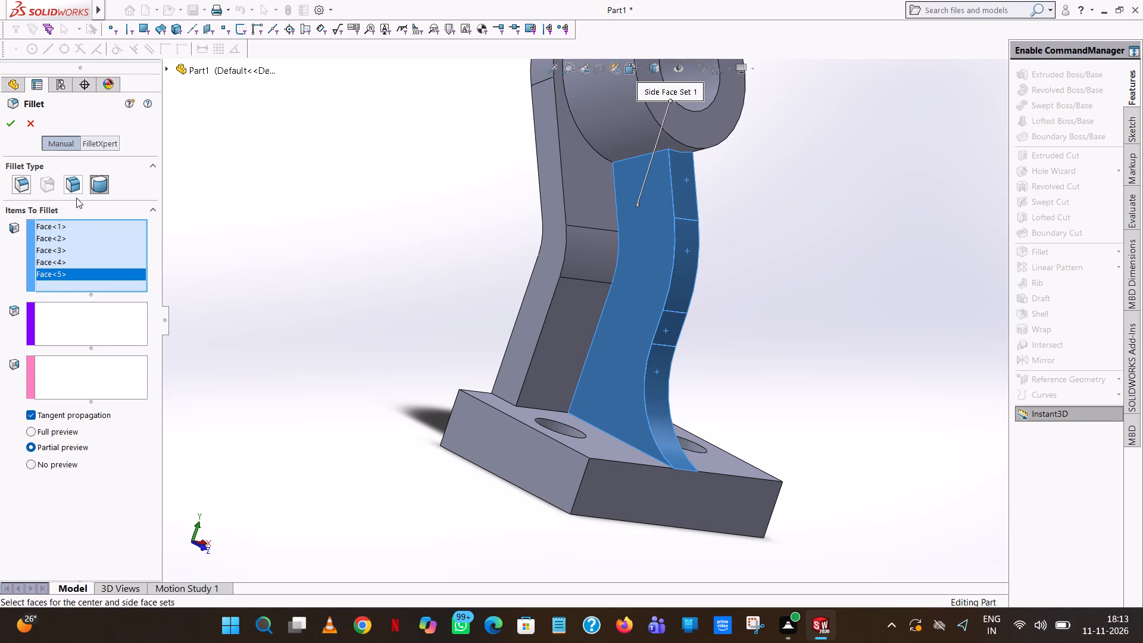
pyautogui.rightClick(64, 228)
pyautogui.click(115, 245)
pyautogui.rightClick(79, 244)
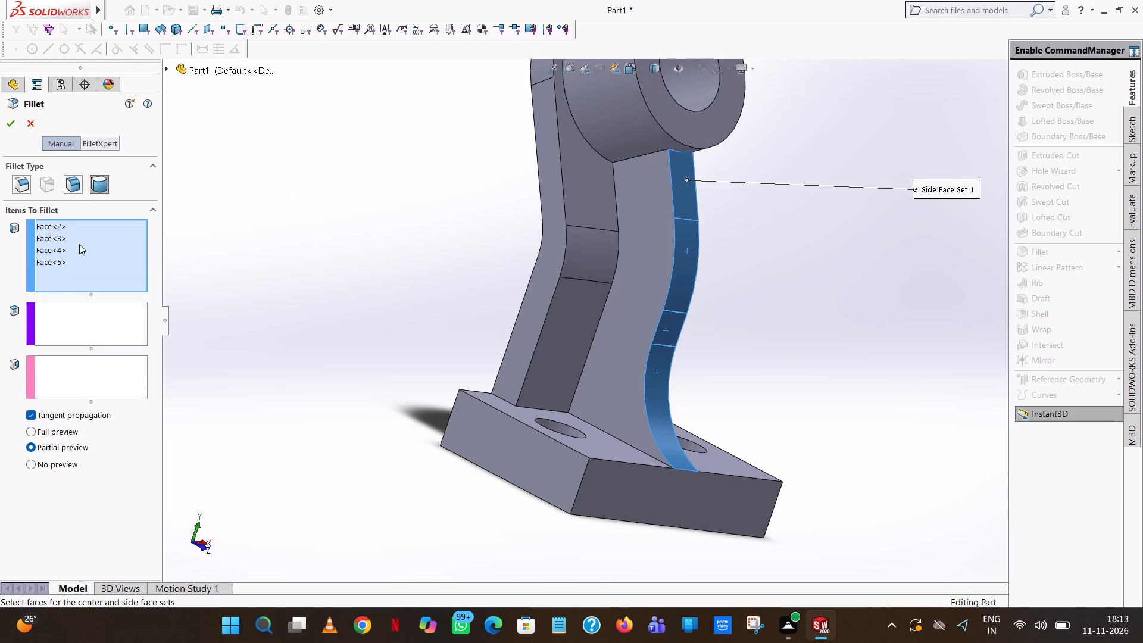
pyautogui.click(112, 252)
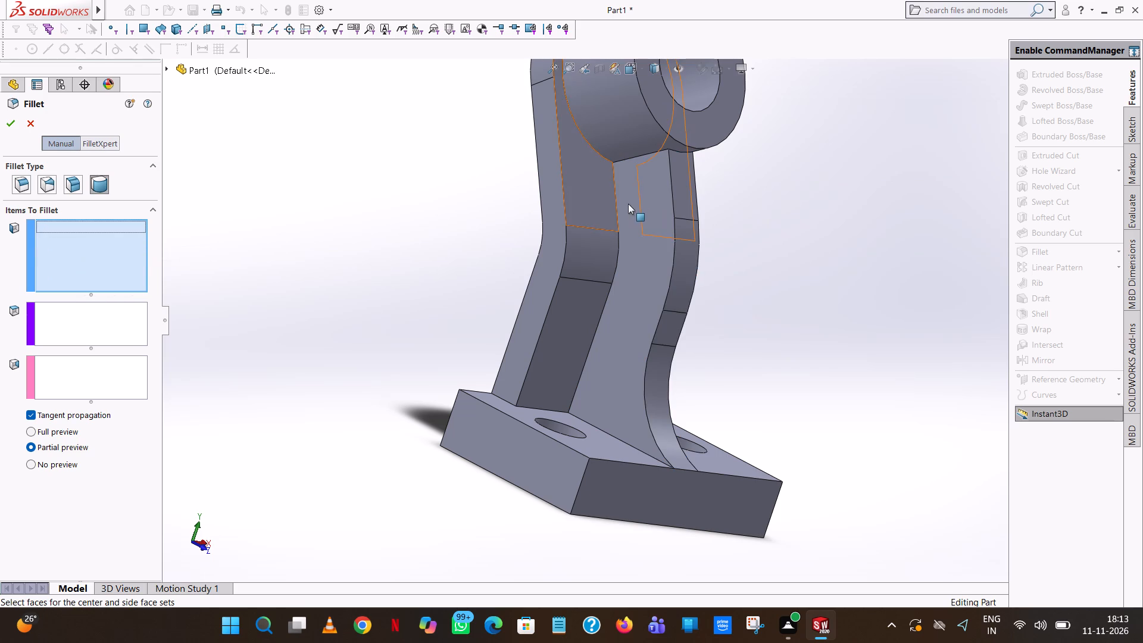
# Apply the full round fillet to the rib, with its two side faces as side sets and its front faces as the center set.
pyautogui.click(628, 204)
pyautogui.click(79, 321)
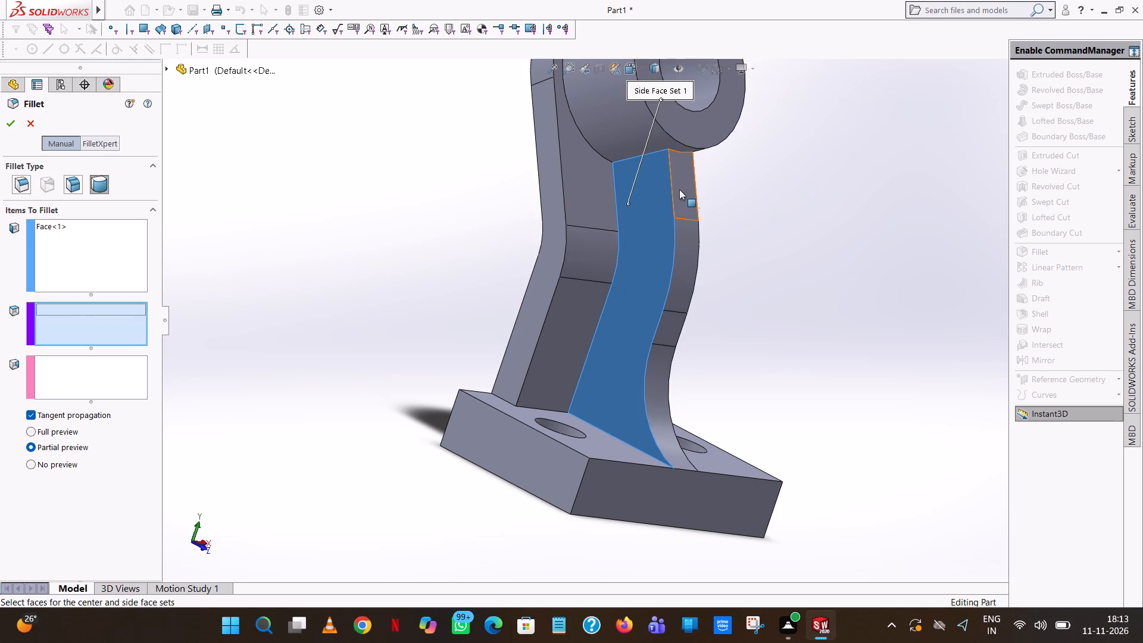
pyautogui.click(679, 189)
pyautogui.click(679, 242)
pyautogui.click(676, 331)
pyautogui.click(666, 398)
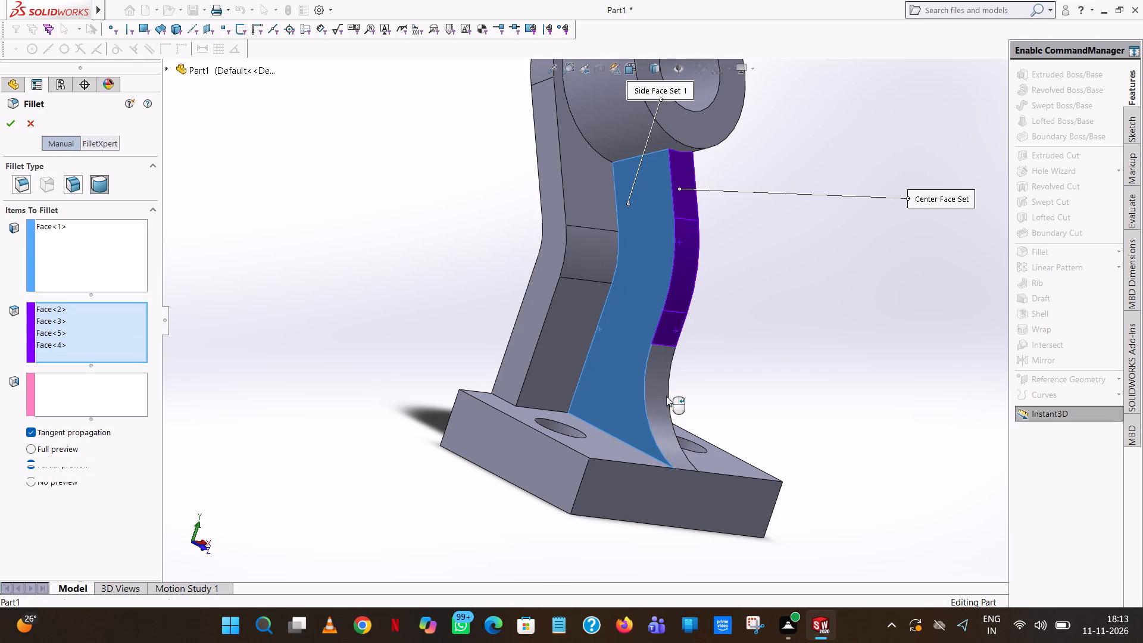
pyautogui.click(96, 401)
pyautogui.moveTo(772, 279); pyautogui.dragTo(611, 288, button='middle')
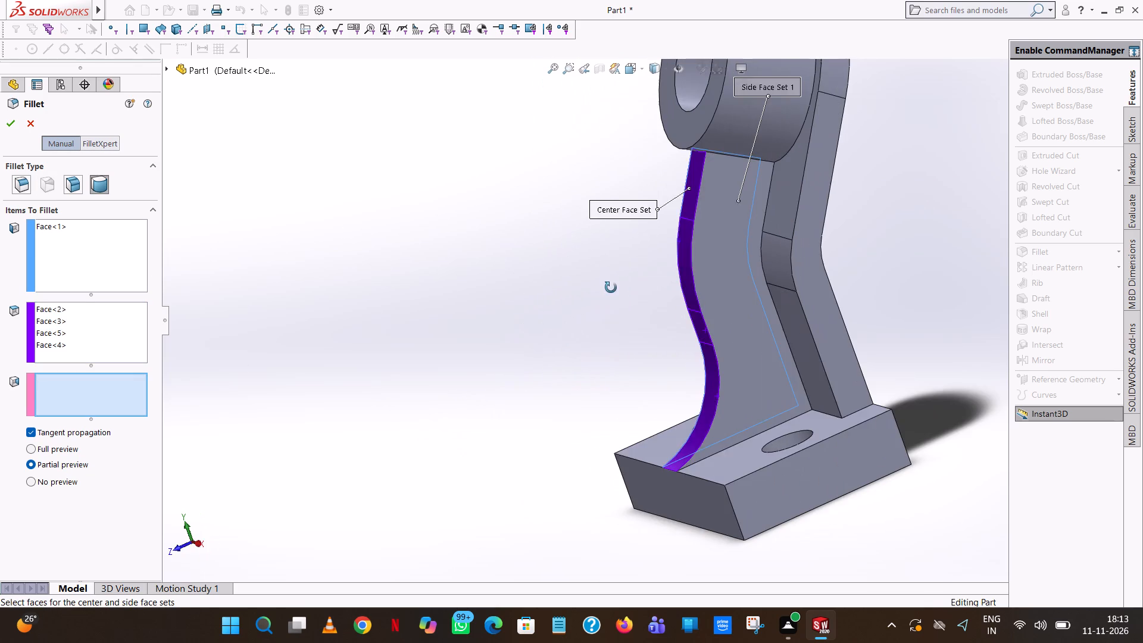
pyautogui.moveTo(611, 288); pyautogui.dragTo(611, 288, button='middle')
pyautogui.click(714, 238)
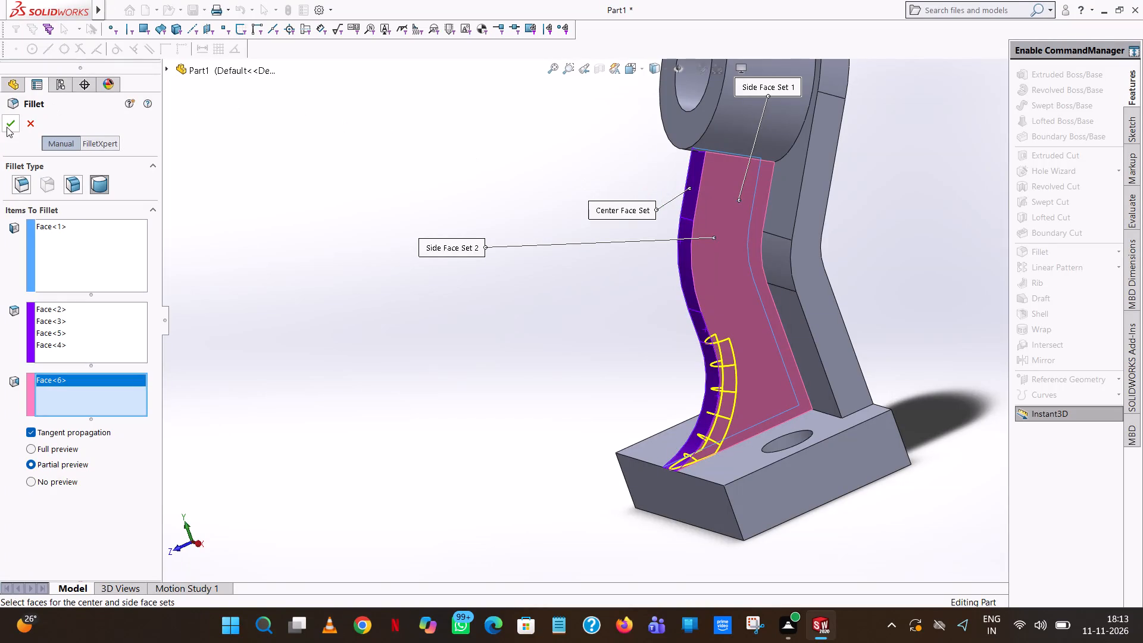
pyautogui.click(7, 127)
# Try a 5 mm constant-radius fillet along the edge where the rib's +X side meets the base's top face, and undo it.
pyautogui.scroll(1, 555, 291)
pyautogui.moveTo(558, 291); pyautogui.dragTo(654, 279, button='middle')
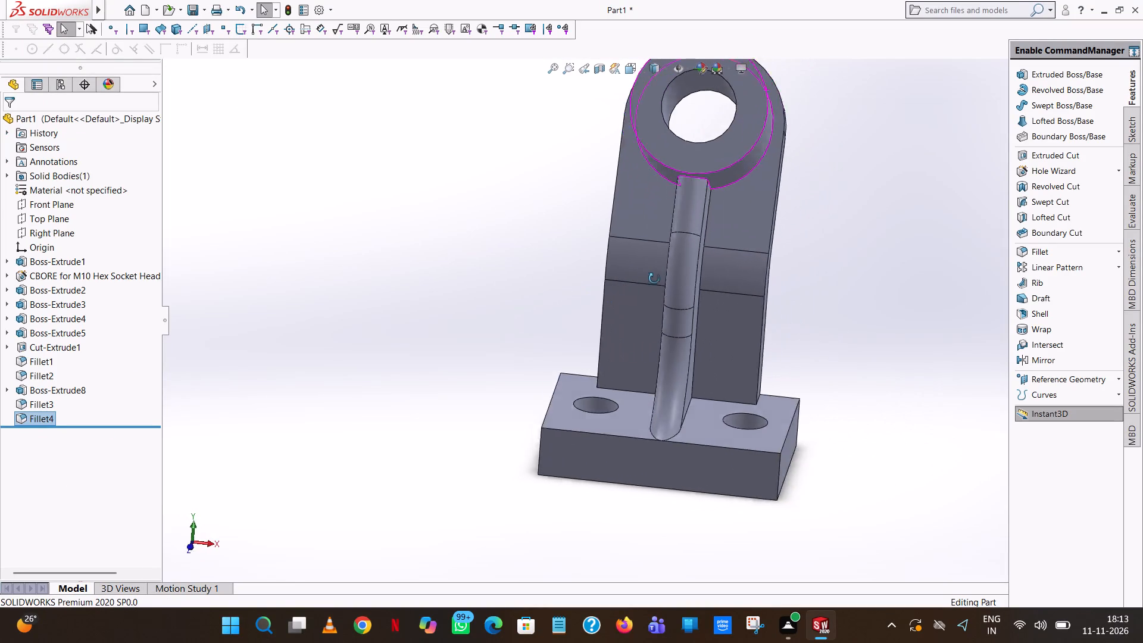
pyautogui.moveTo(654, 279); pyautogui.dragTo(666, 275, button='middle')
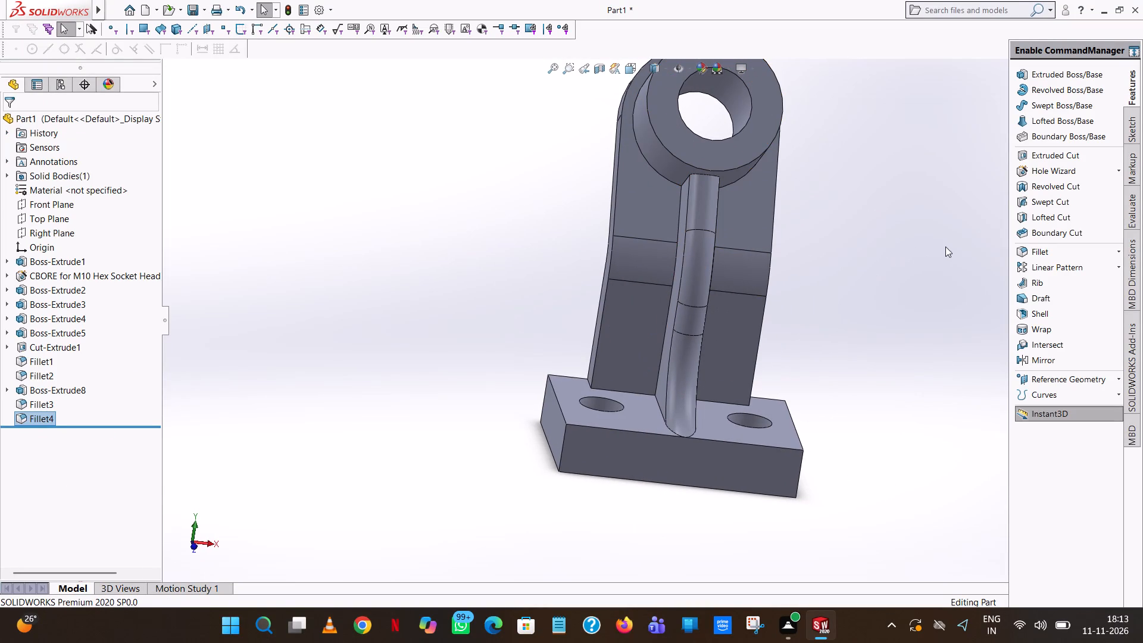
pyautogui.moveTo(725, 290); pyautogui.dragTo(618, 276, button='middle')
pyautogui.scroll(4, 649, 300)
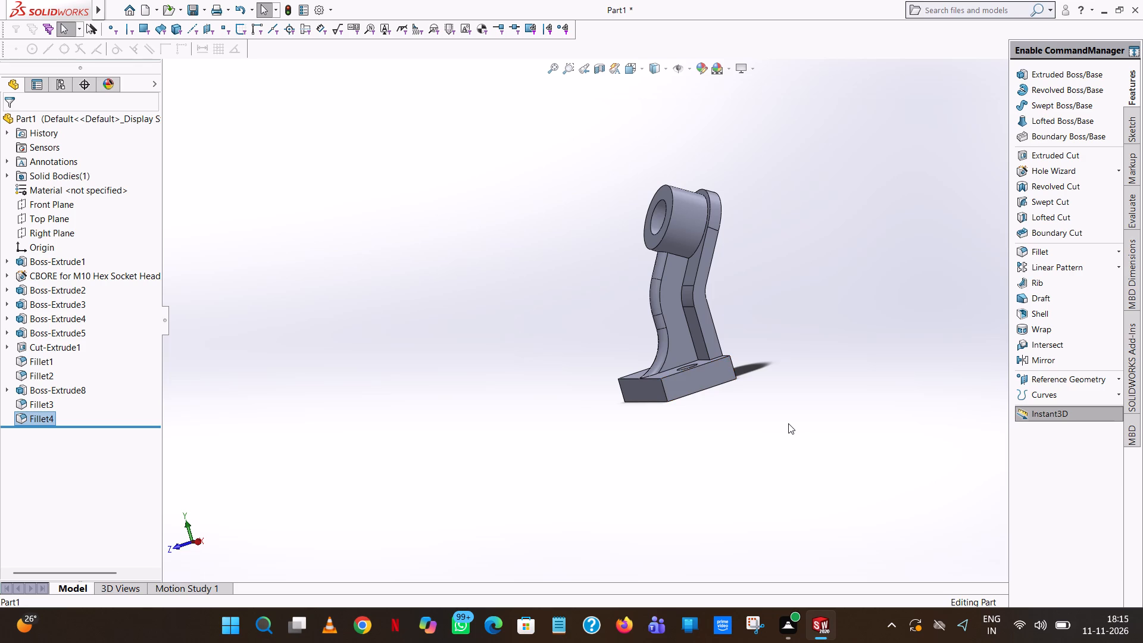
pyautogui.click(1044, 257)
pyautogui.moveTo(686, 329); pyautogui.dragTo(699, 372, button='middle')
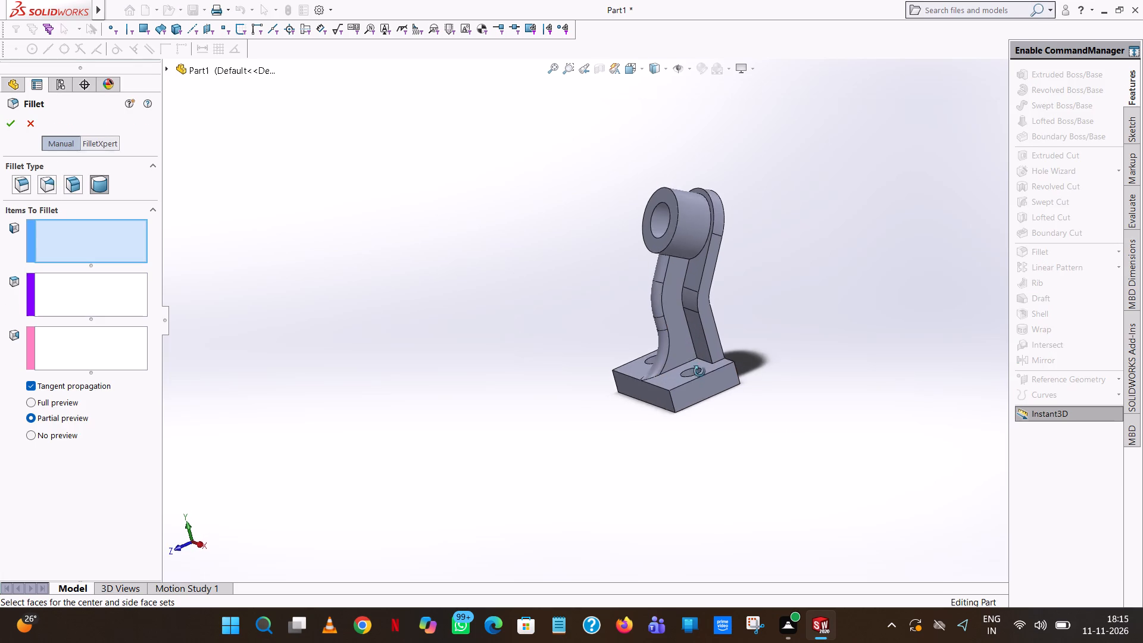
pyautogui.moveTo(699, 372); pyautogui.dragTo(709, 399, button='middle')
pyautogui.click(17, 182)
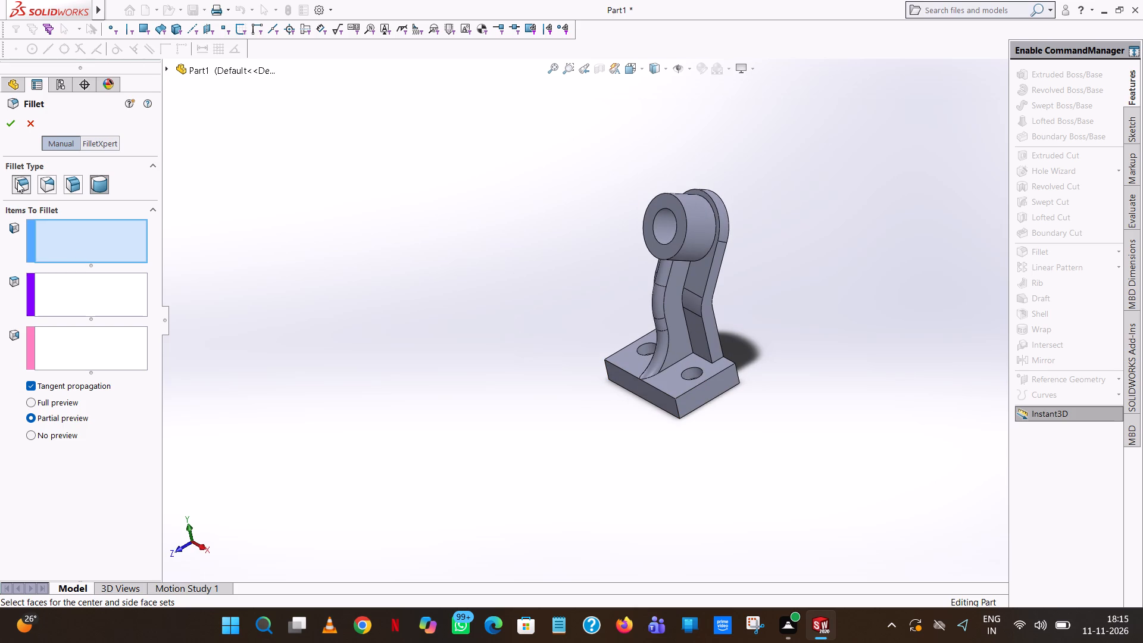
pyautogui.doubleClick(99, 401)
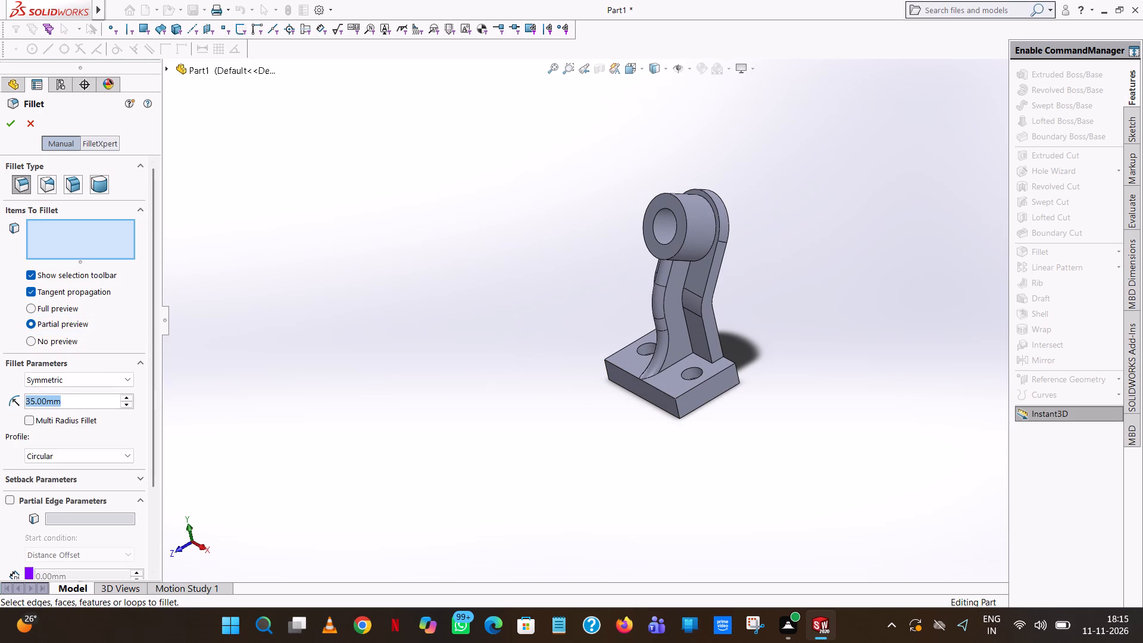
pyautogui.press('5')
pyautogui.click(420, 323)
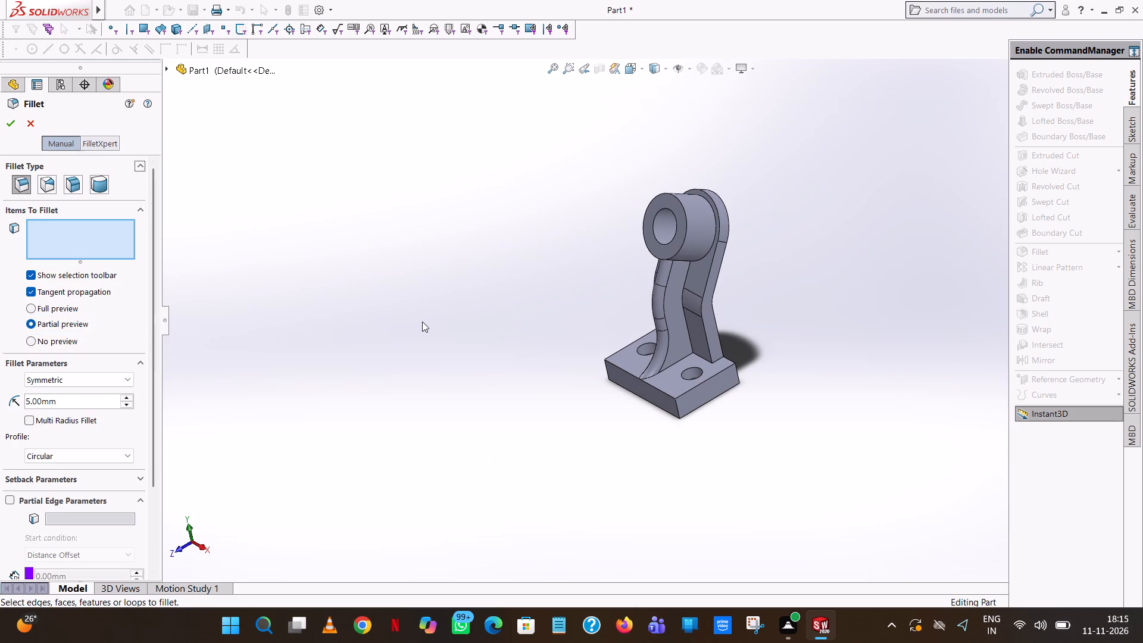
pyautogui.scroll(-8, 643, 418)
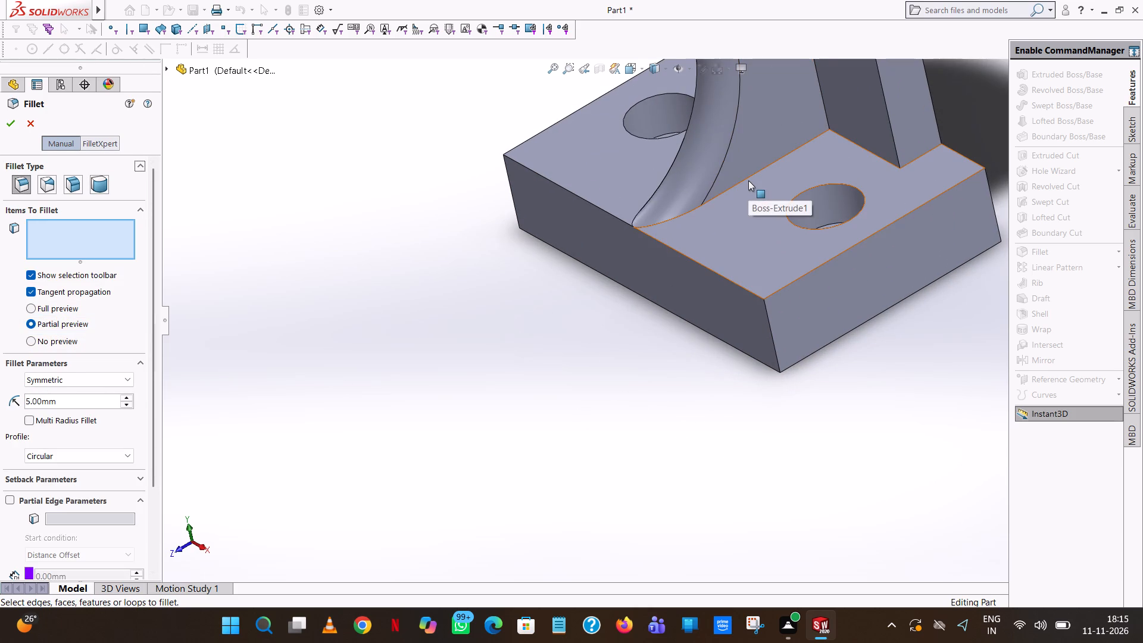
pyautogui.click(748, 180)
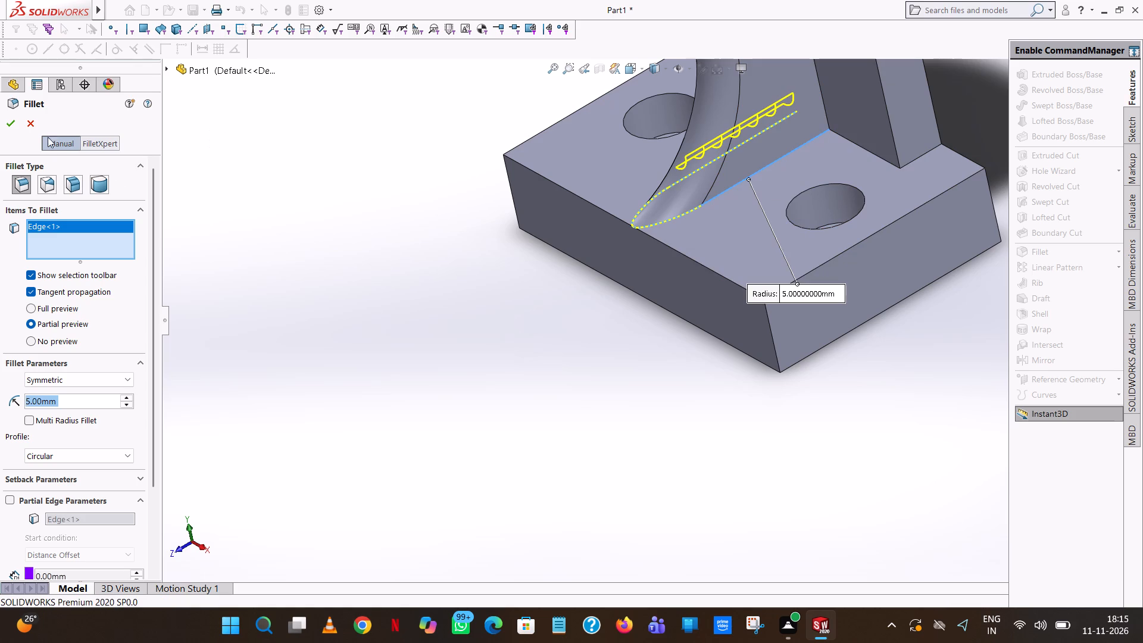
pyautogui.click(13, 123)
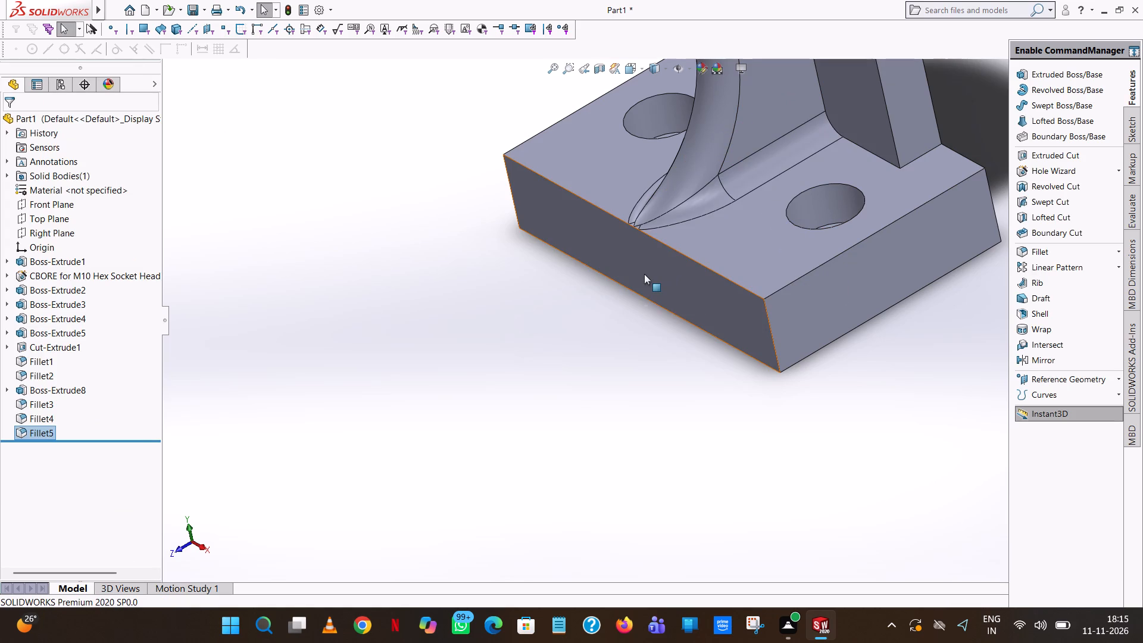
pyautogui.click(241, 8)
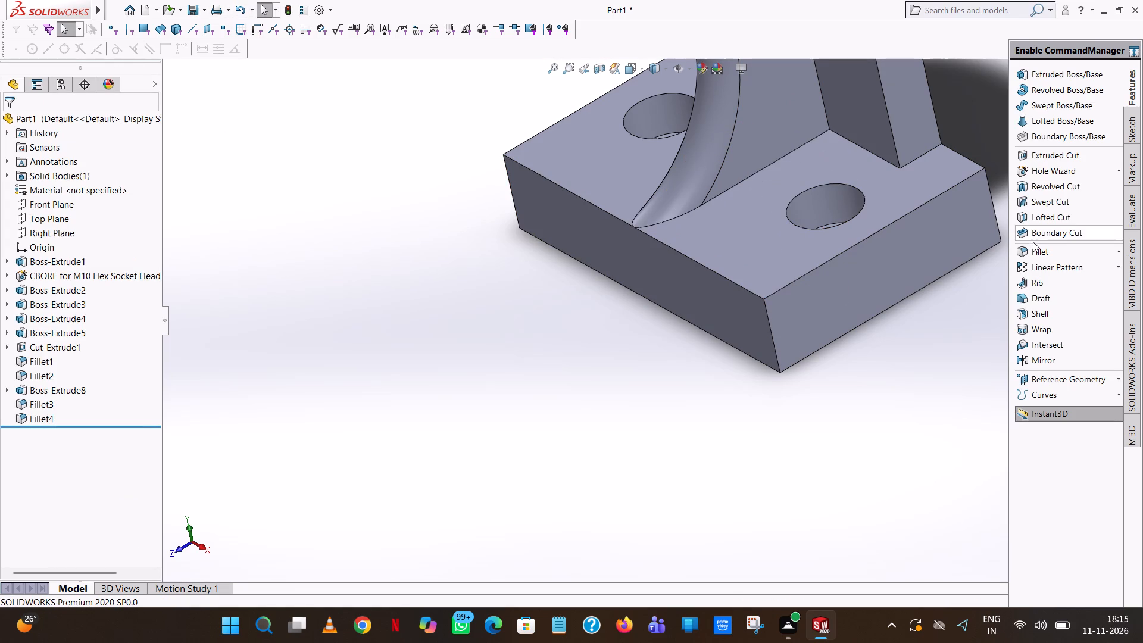
# Fillet the edge where the rib's +X side meets the base's top face with a 2 mm radius.
pyautogui.click(1034, 246)
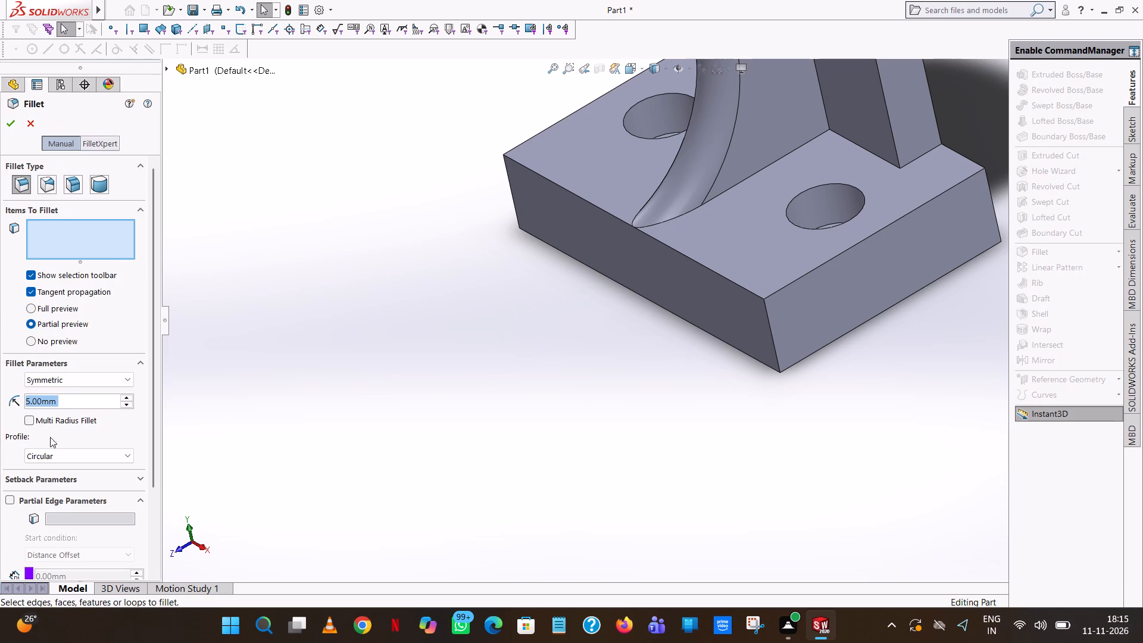
pyautogui.press('2')
pyautogui.press('Return')
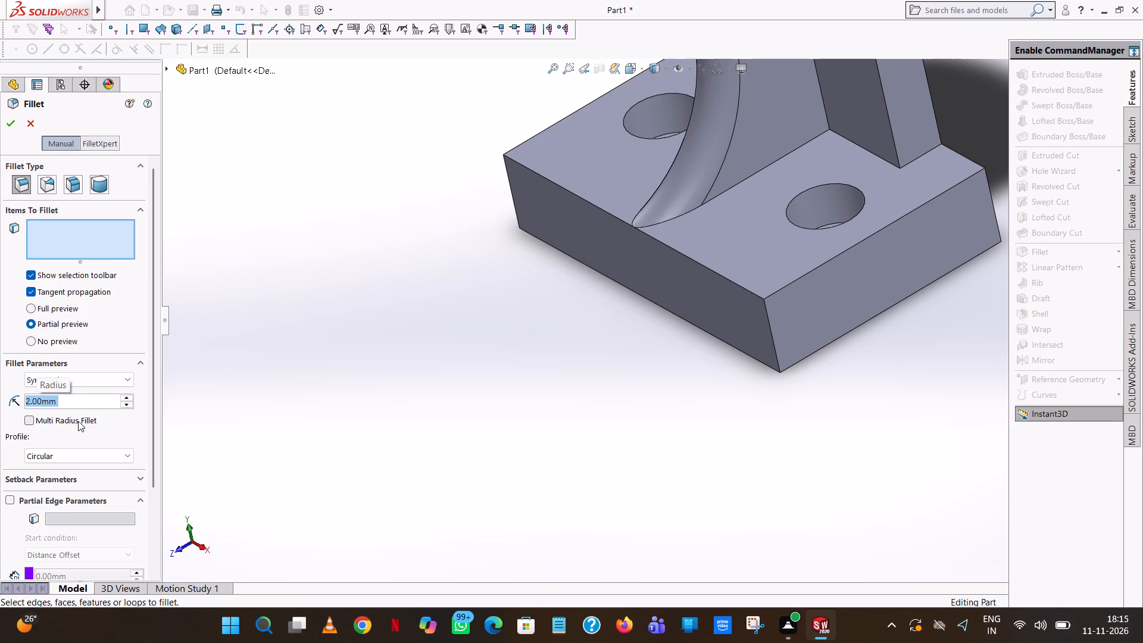
pyautogui.click(759, 171)
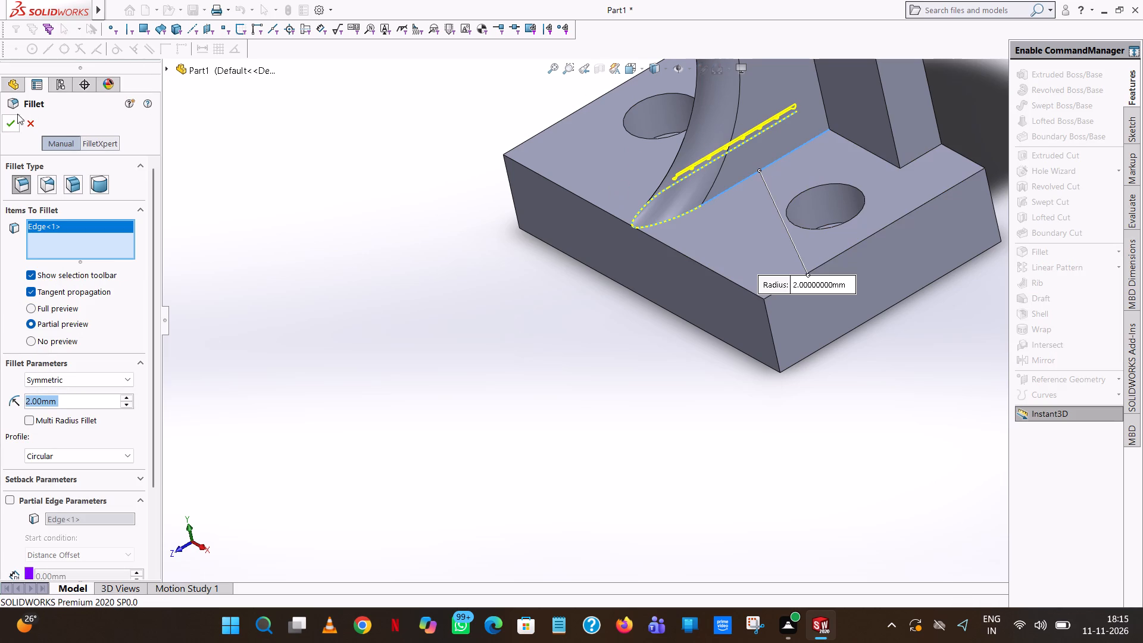
pyautogui.click(11, 124)
# Fillet the edge where the rib's +X side meets the arm's front face with a 2 mm radius, using tangent propagation.
pyautogui.scroll(1, 718, 279)
pyautogui.moveTo(732, 270); pyautogui.dragTo(786, 211, button='middle')
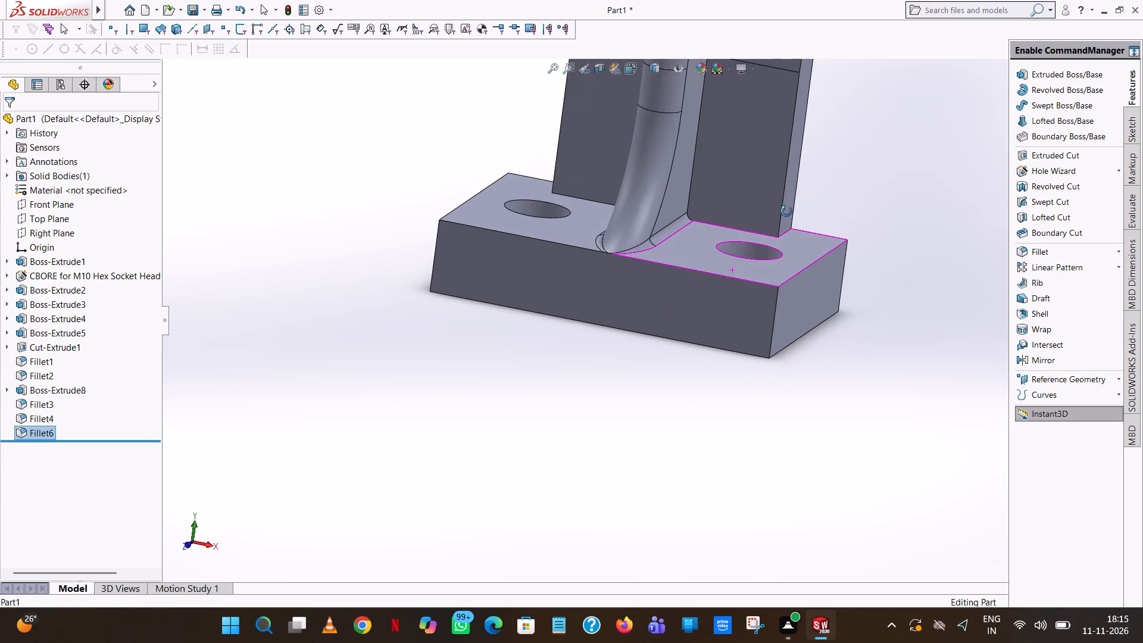
pyautogui.moveTo(786, 211); pyautogui.dragTo(786, 211, button='middle')
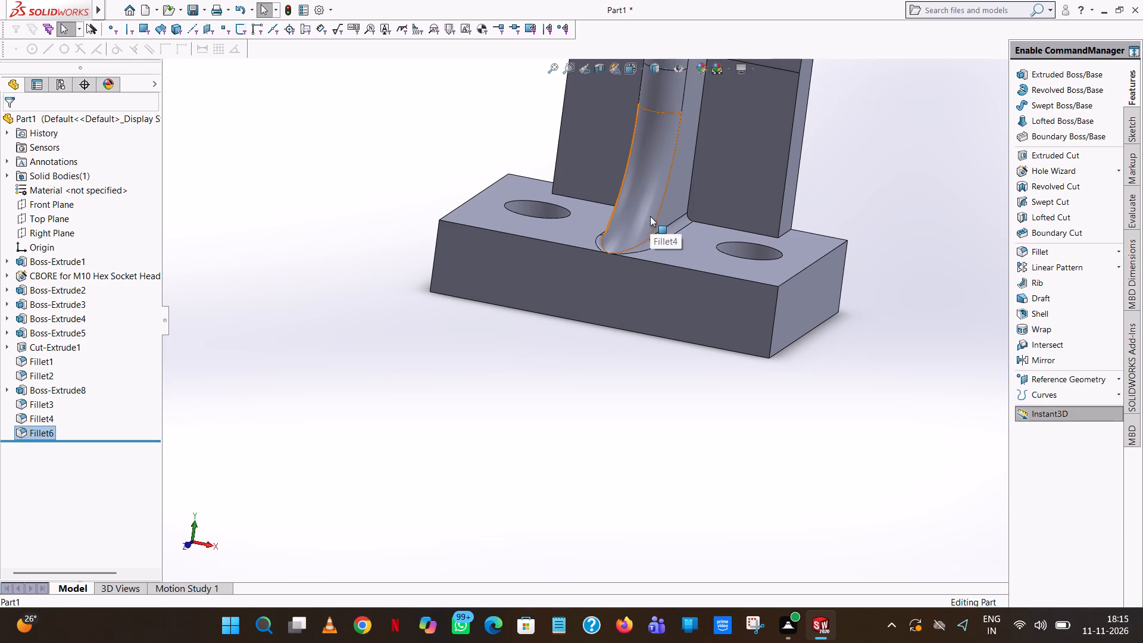
pyautogui.scroll(-4, 699, 160)
pyautogui.scroll(7, 699, 157)
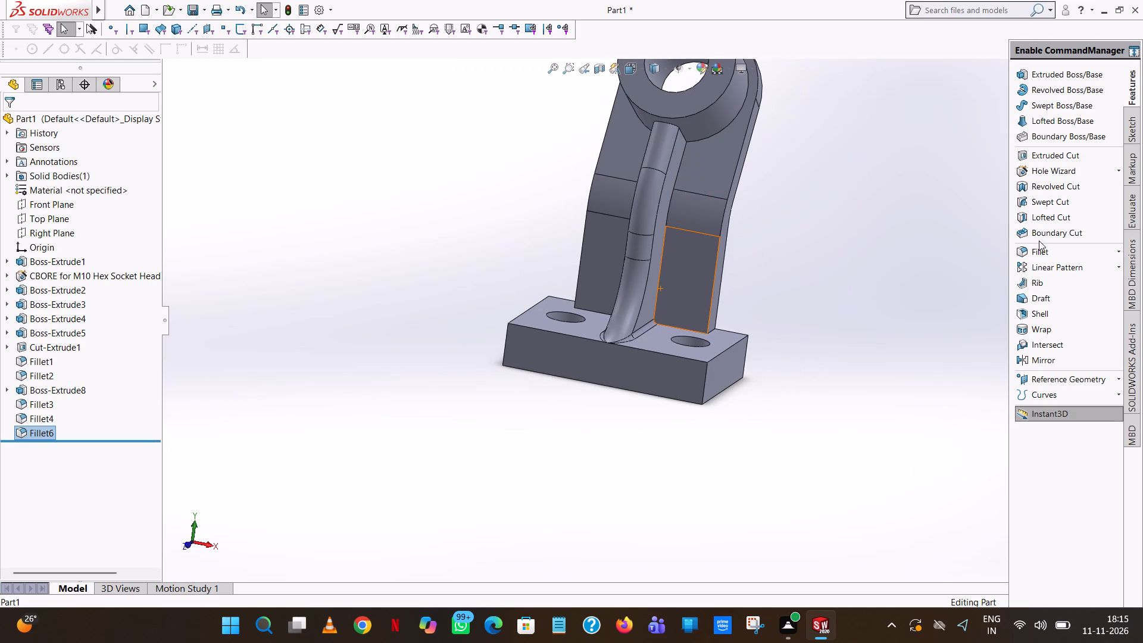
pyautogui.click(1028, 255)
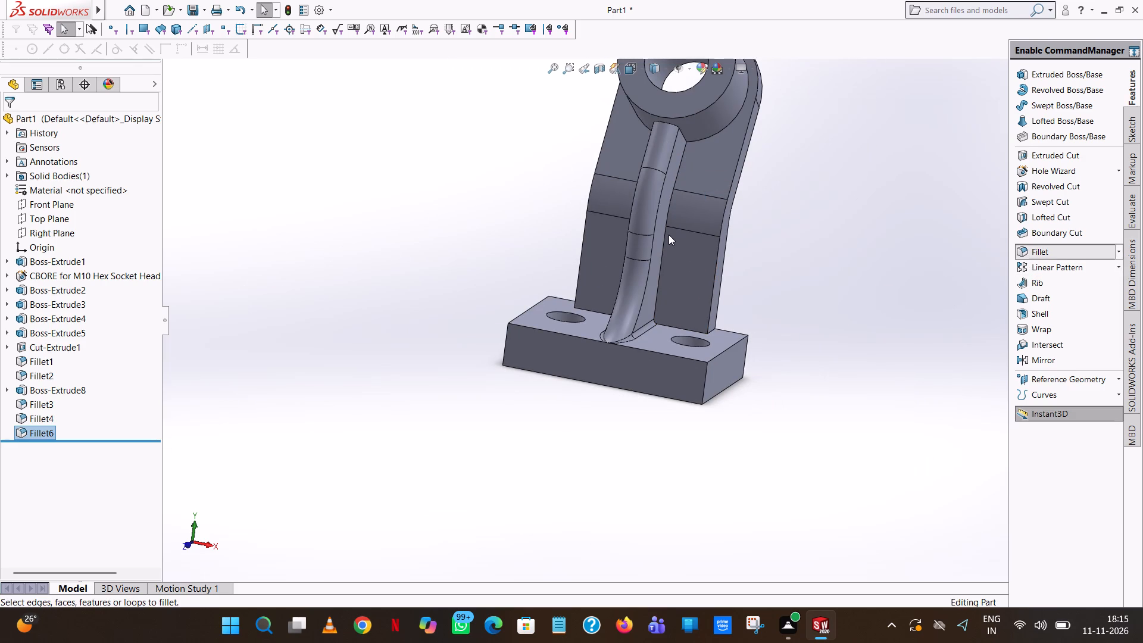
pyautogui.click(680, 161)
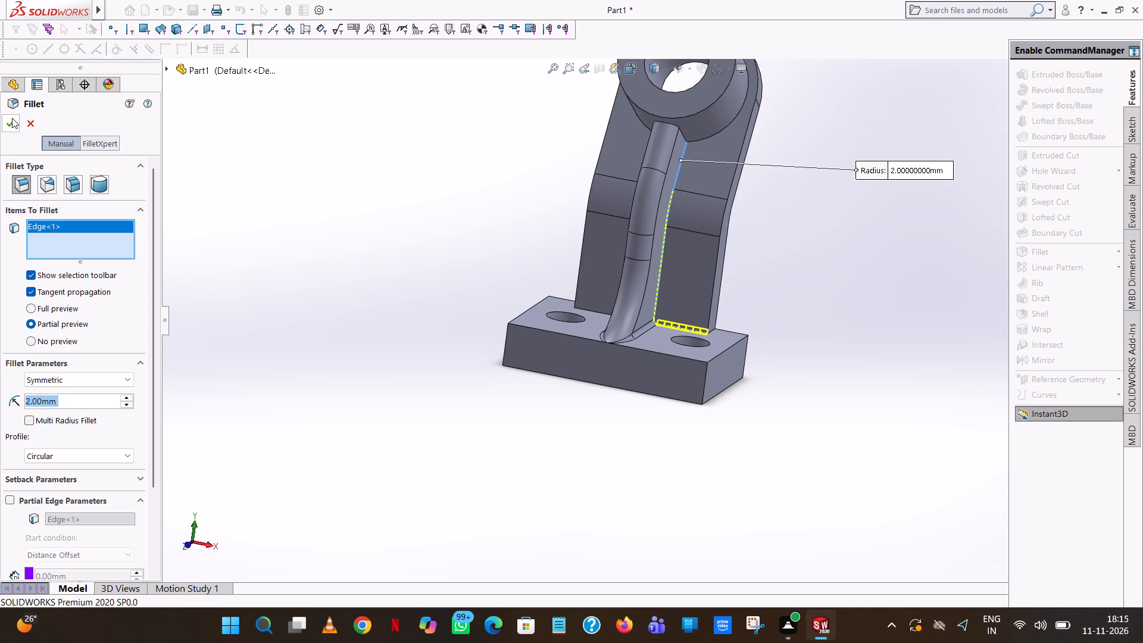
pyautogui.click(13, 118)
# Fillet the matching edge between the rib's opposite side and the arm's front face with a 2 mm radius.
pyautogui.moveTo(761, 255); pyautogui.dragTo(803, 235, button='middle')
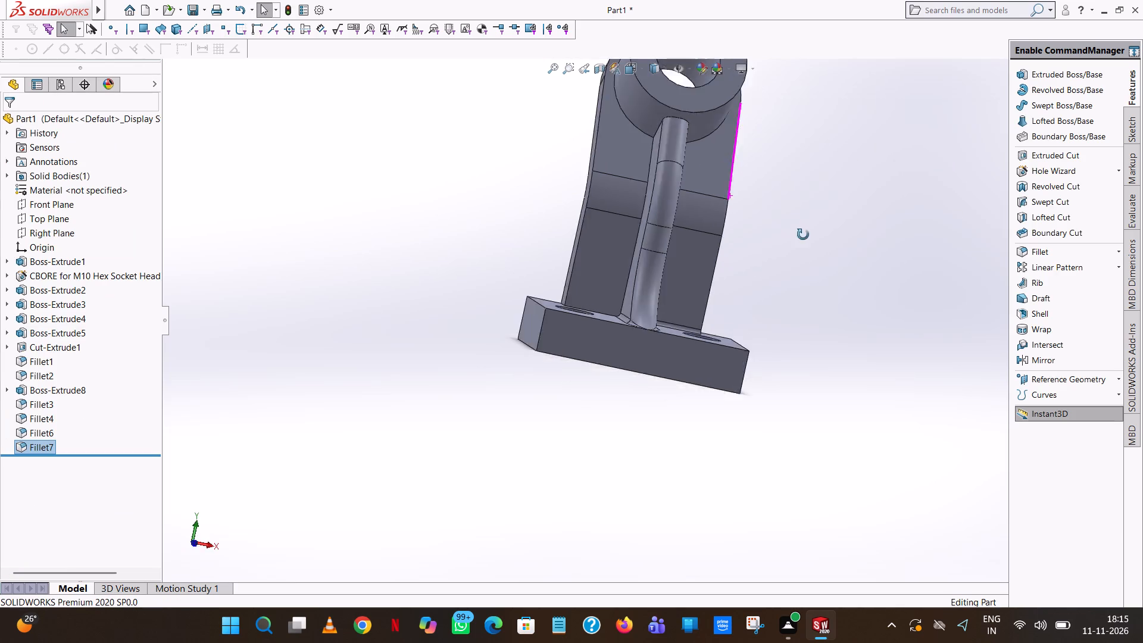
pyautogui.moveTo(803, 235); pyautogui.dragTo(834, 333, button='middle')
pyautogui.click(1055, 252)
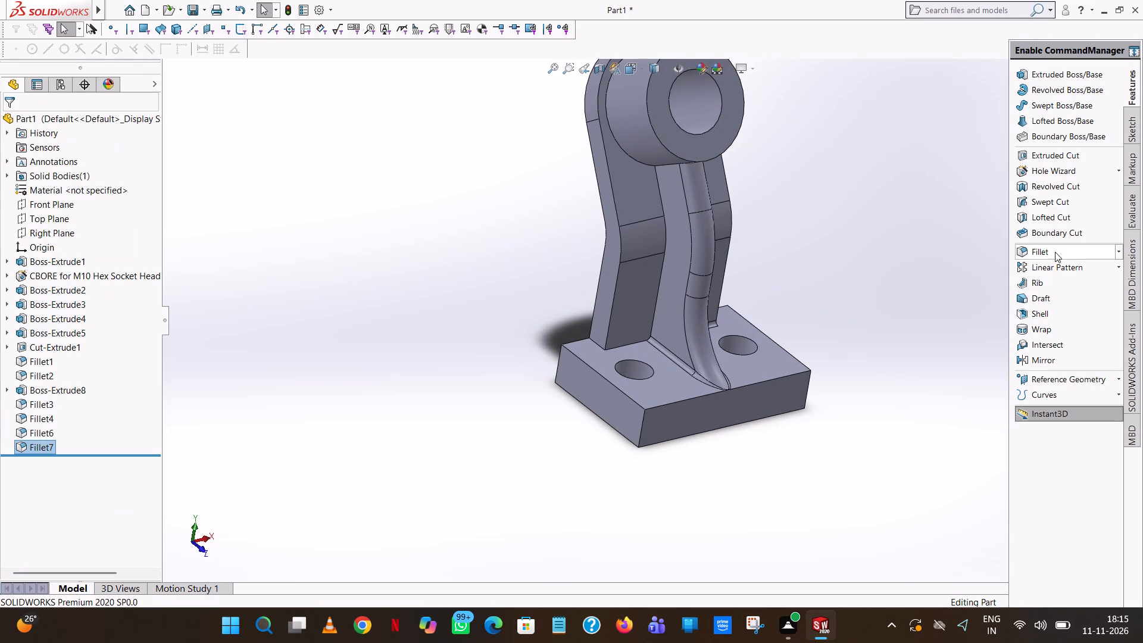
pyautogui.click(658, 173)
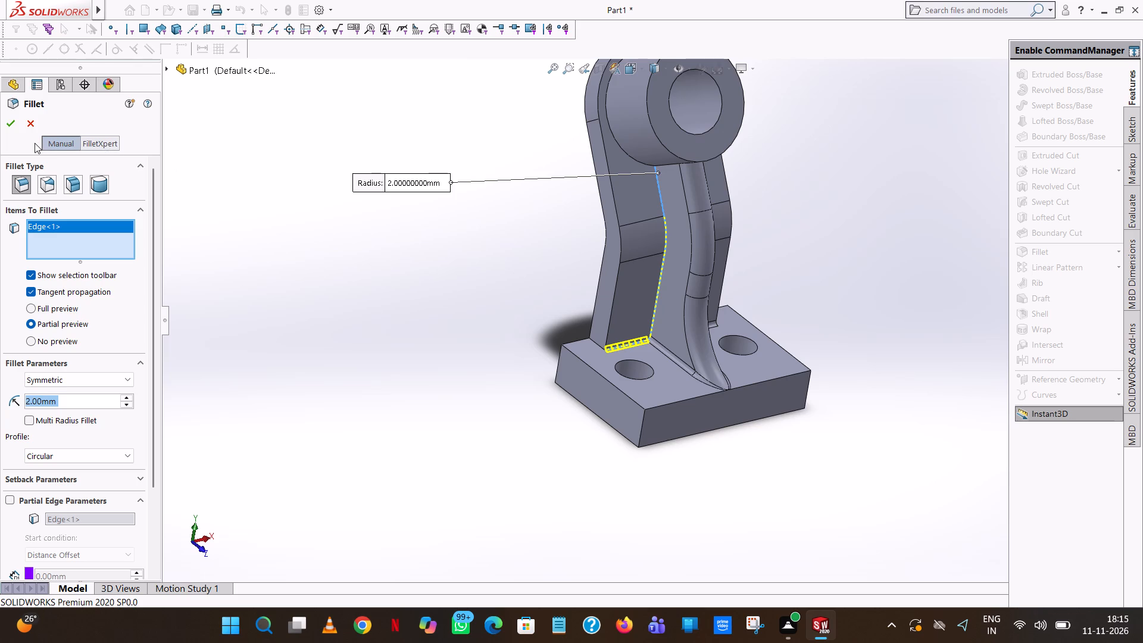
pyautogui.click(8, 118)
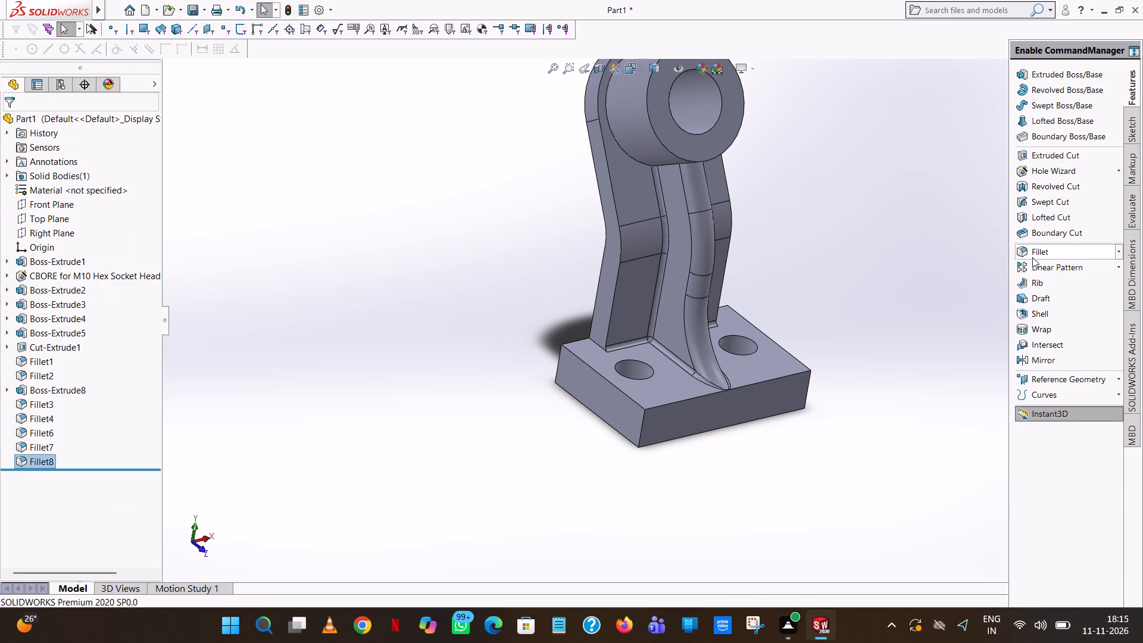
# Fillet the circular edge where the ring boss meets the arm's front face with a 2 mm radius.
pyautogui.click(1032, 258)
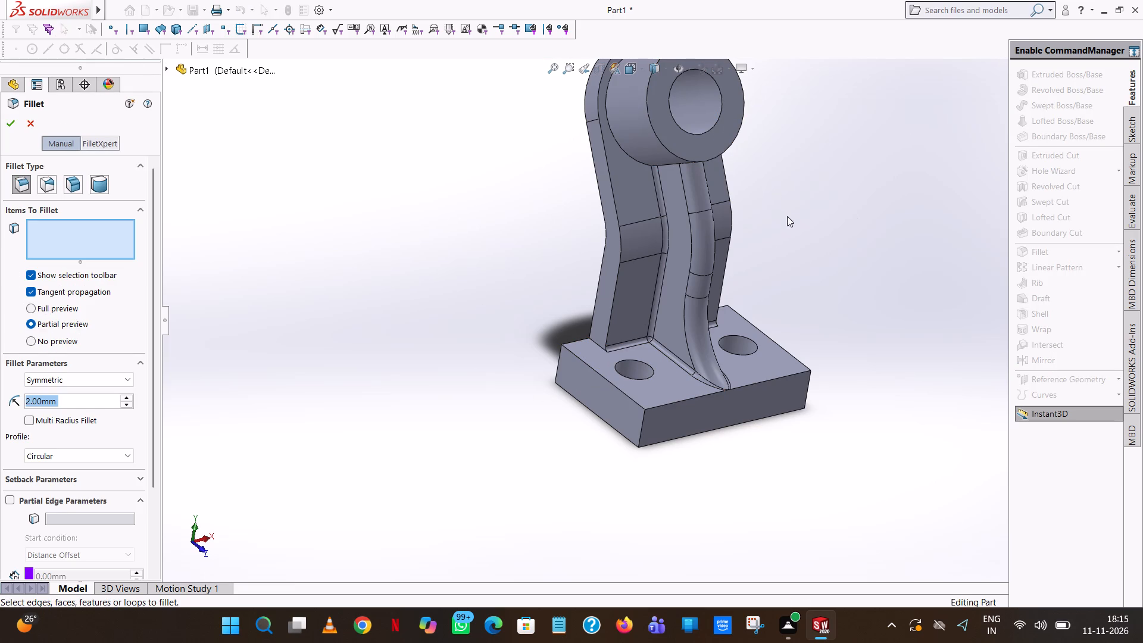
pyautogui.click(622, 149)
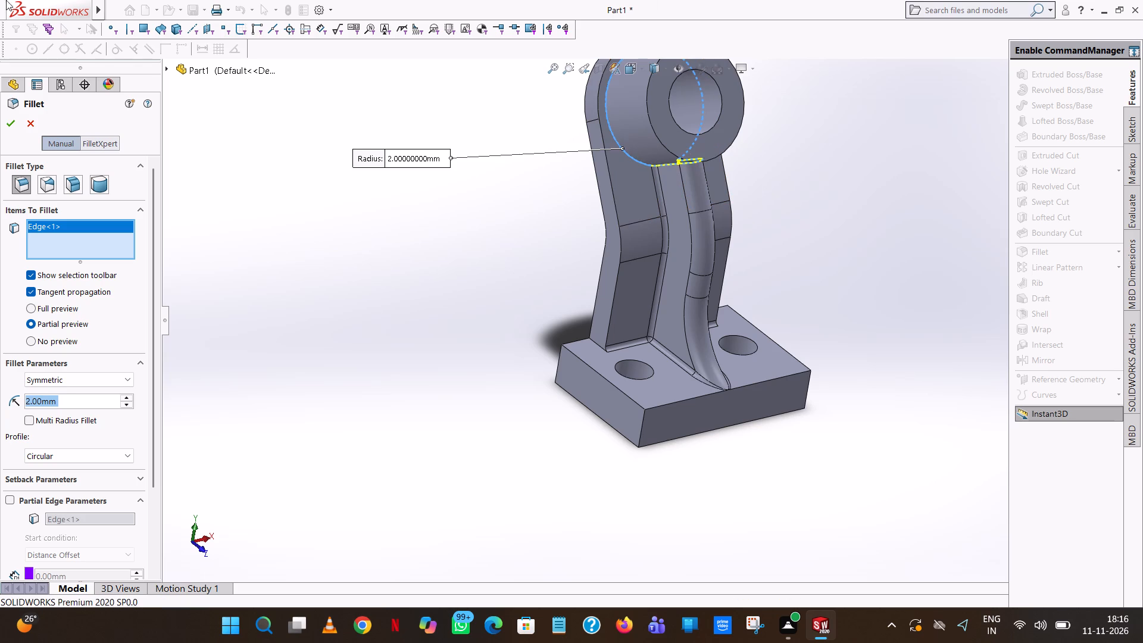
pyautogui.click(13, 127)
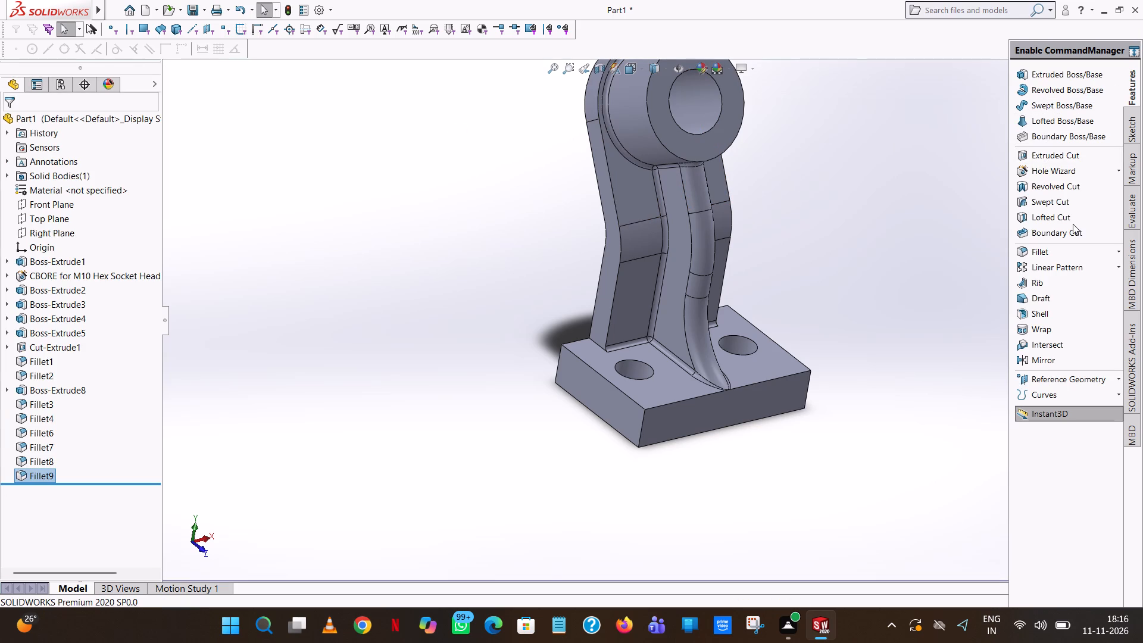
# Fillet the arm's front outer edge around the rounded top and down both sides with a 1 mm radius, using tangent propagation.
pyautogui.click(1028, 251)
pyautogui.scroll(4, 770, 112)
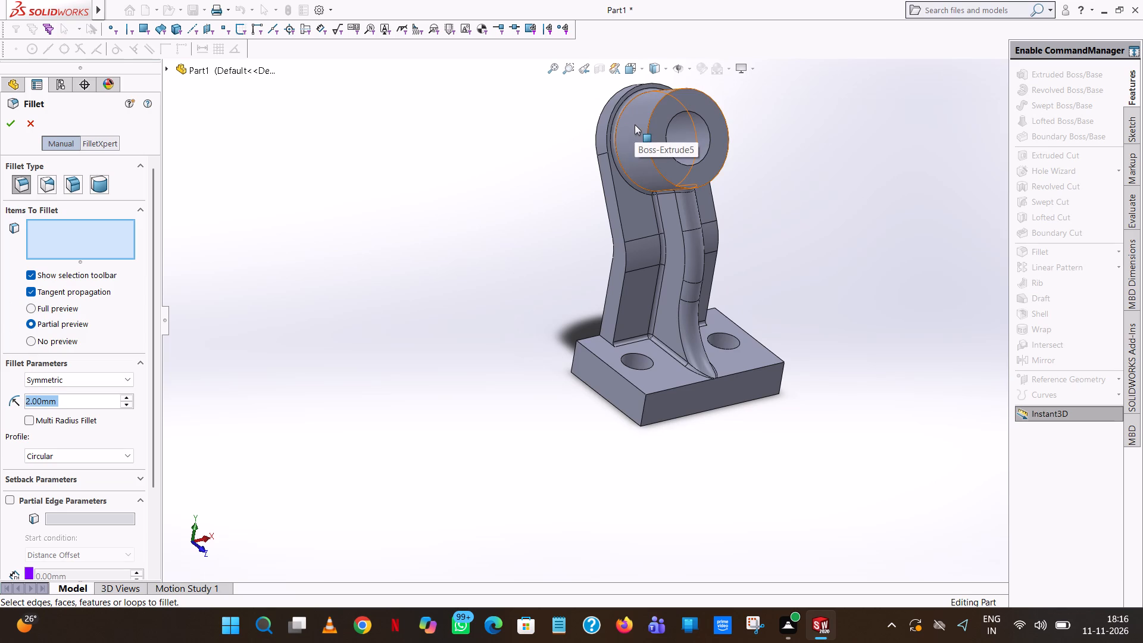
pyautogui.scroll(-9, 619, 109)
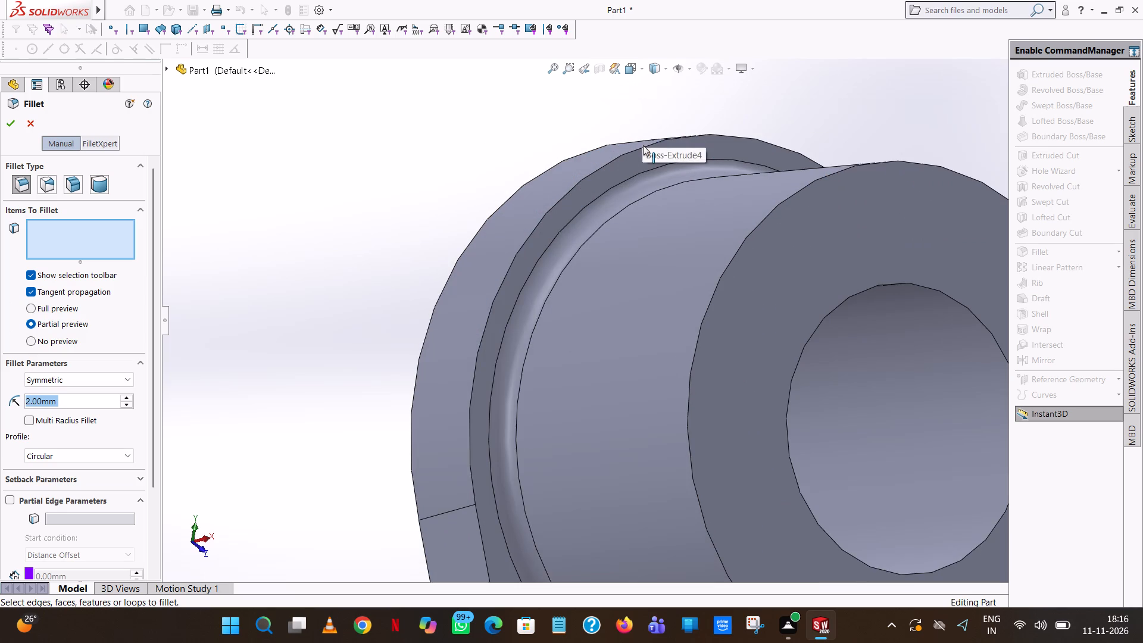
pyautogui.click(643, 145)
pyautogui.click(14, 114)
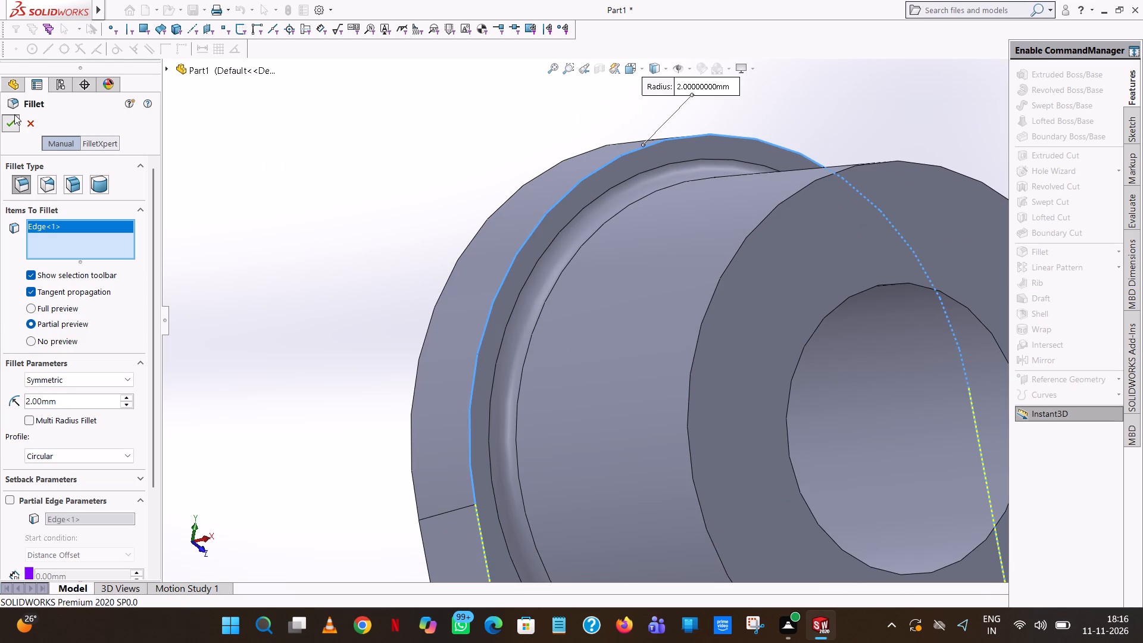
pyautogui.click(442, 103)
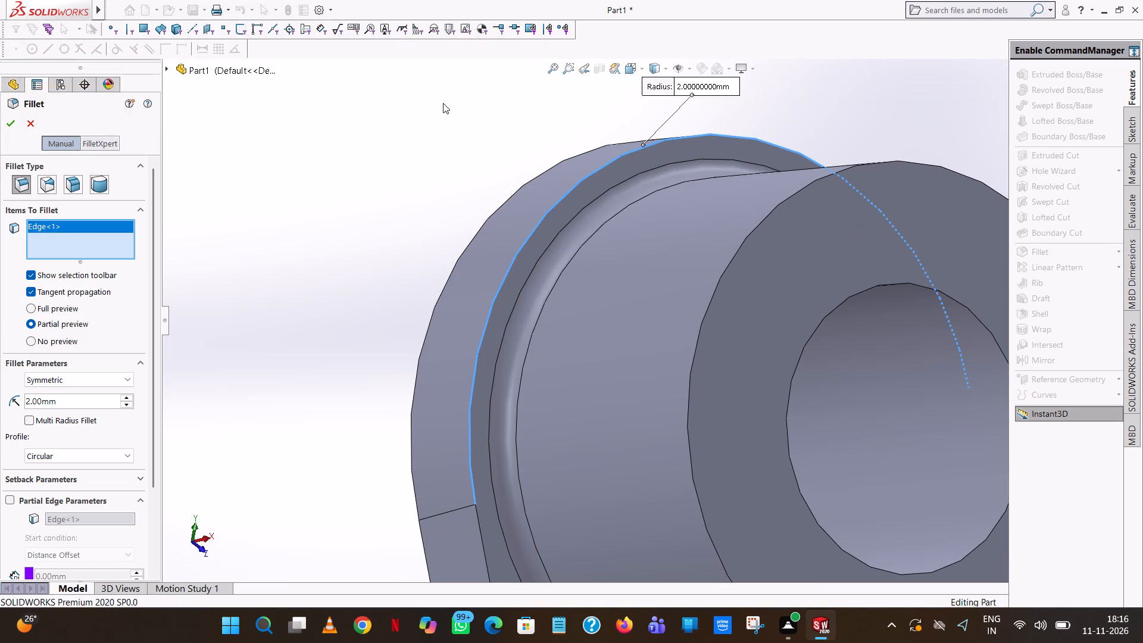
pyautogui.scroll(5, 561, 154)
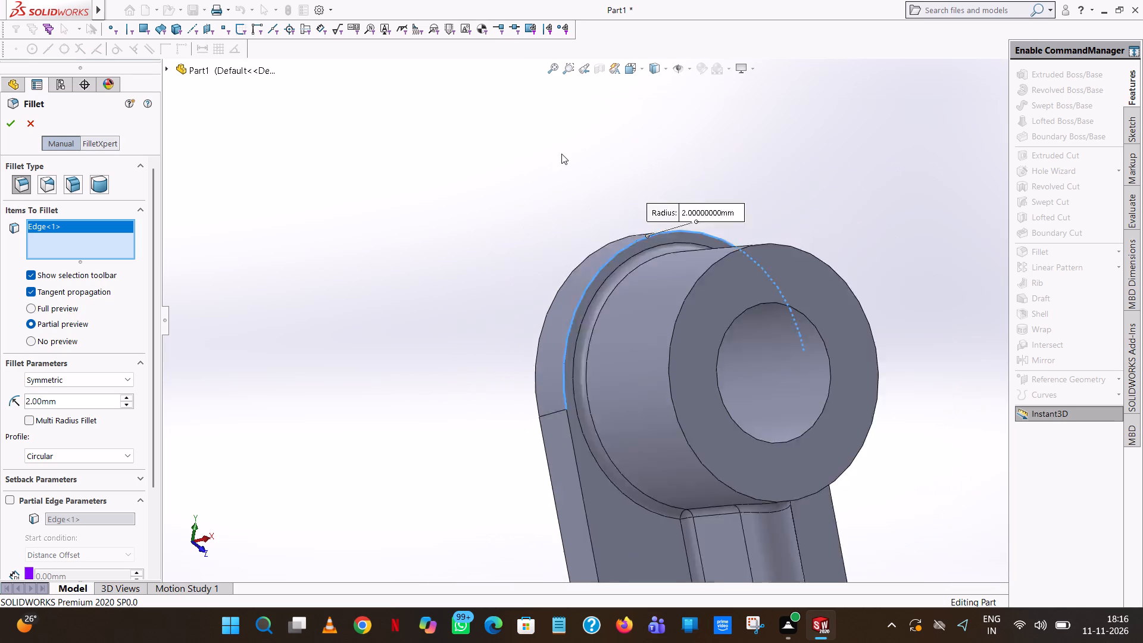
pyautogui.scroll(3, 561, 154)
pyautogui.scroll(3, 633, 391)
pyautogui.click(767, 319)
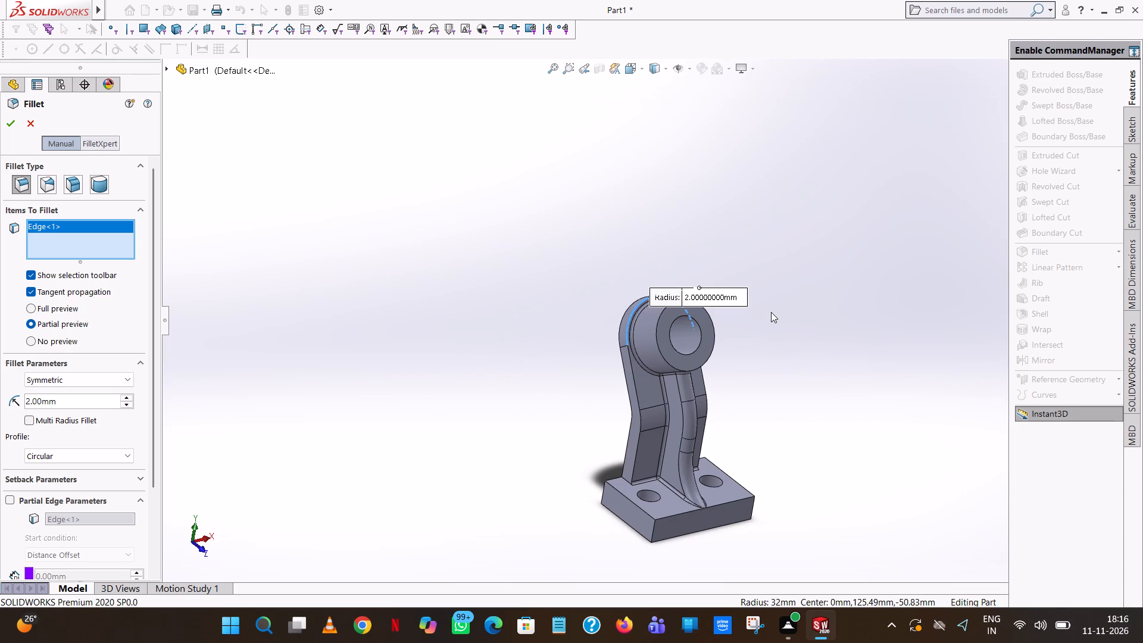
pyautogui.doubleClick(90, 401)
pyautogui.press('1')
pyautogui.press('Return')
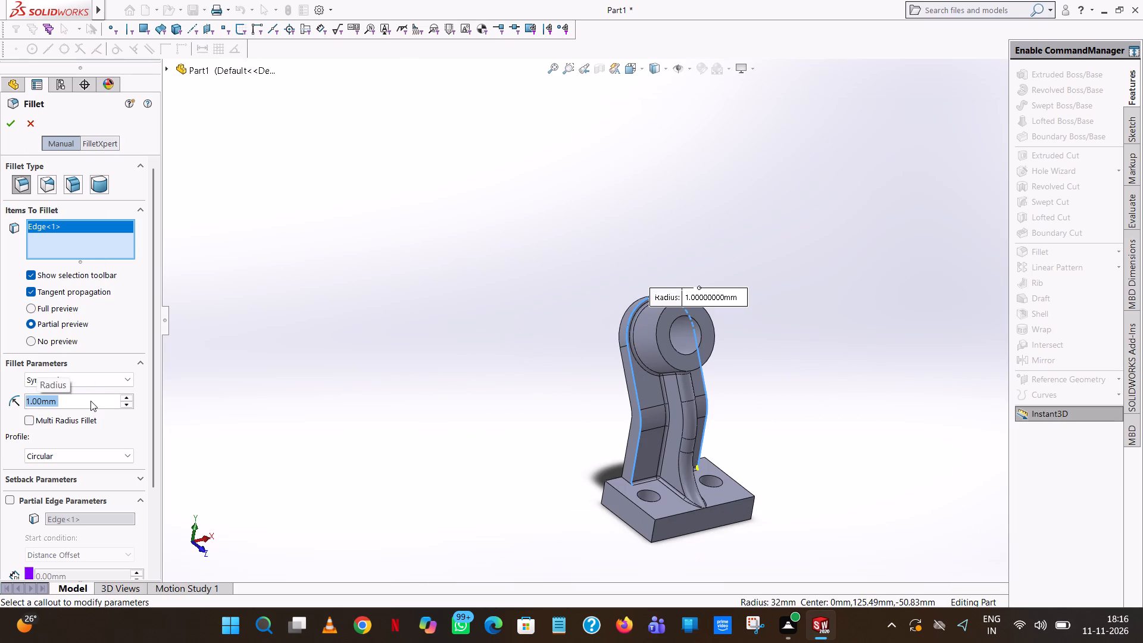
pyautogui.click(11, 117)
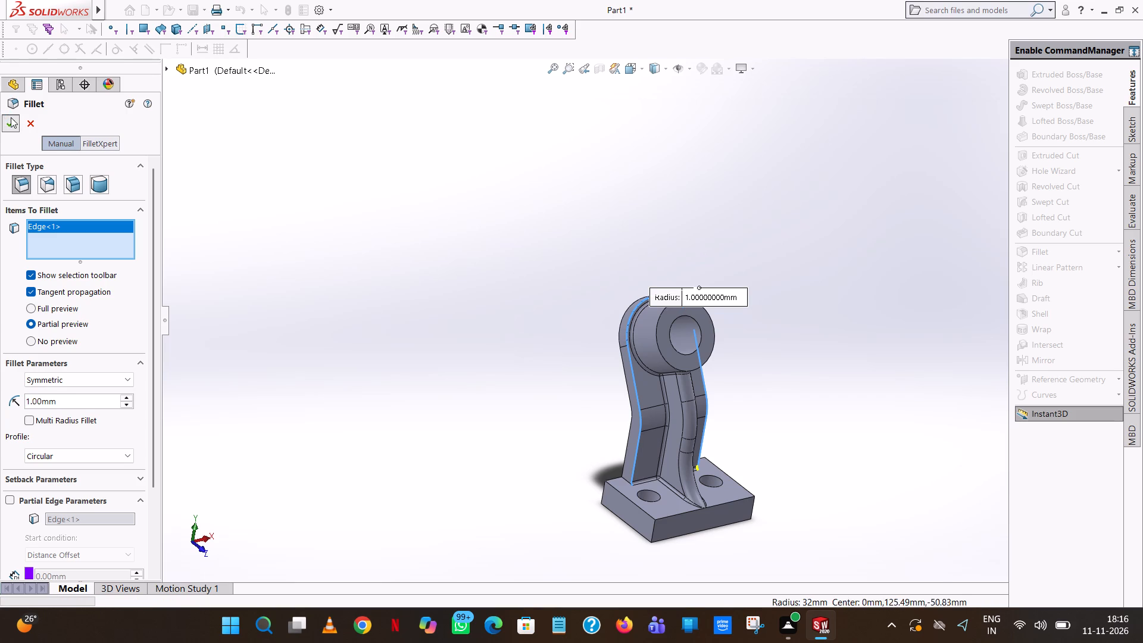
# Examine the part from all sides, checking the filleted arm edges, ring boss, rib and the counterbored holes in the base.
pyautogui.scroll(-7, 632, 419)
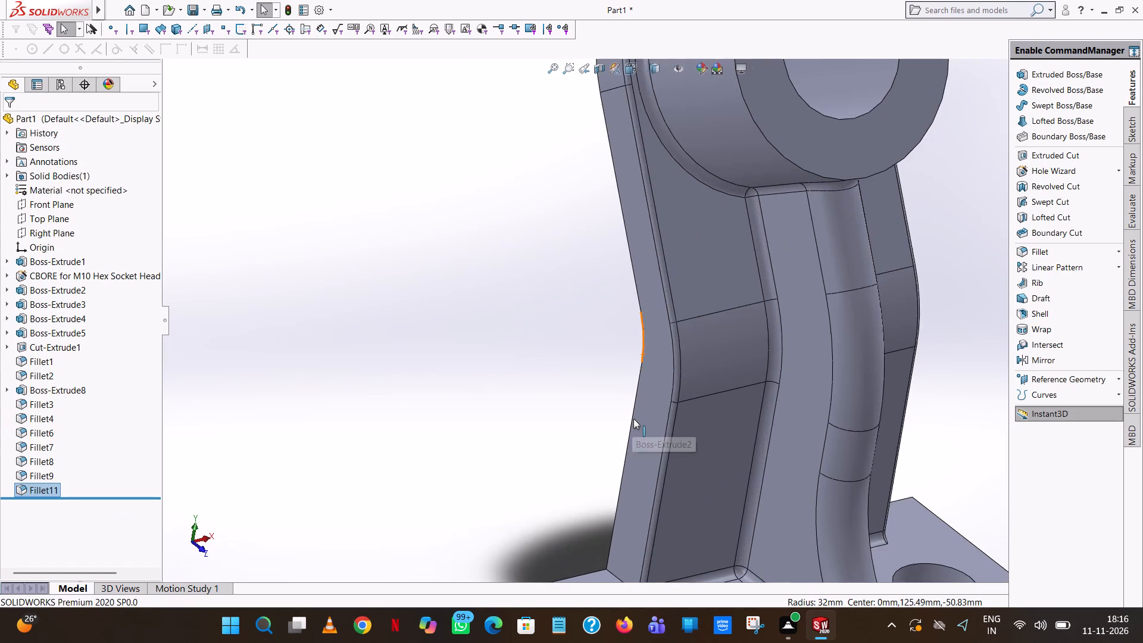
pyautogui.moveTo(635, 419); pyautogui.dragTo(789, 421, button='middle')
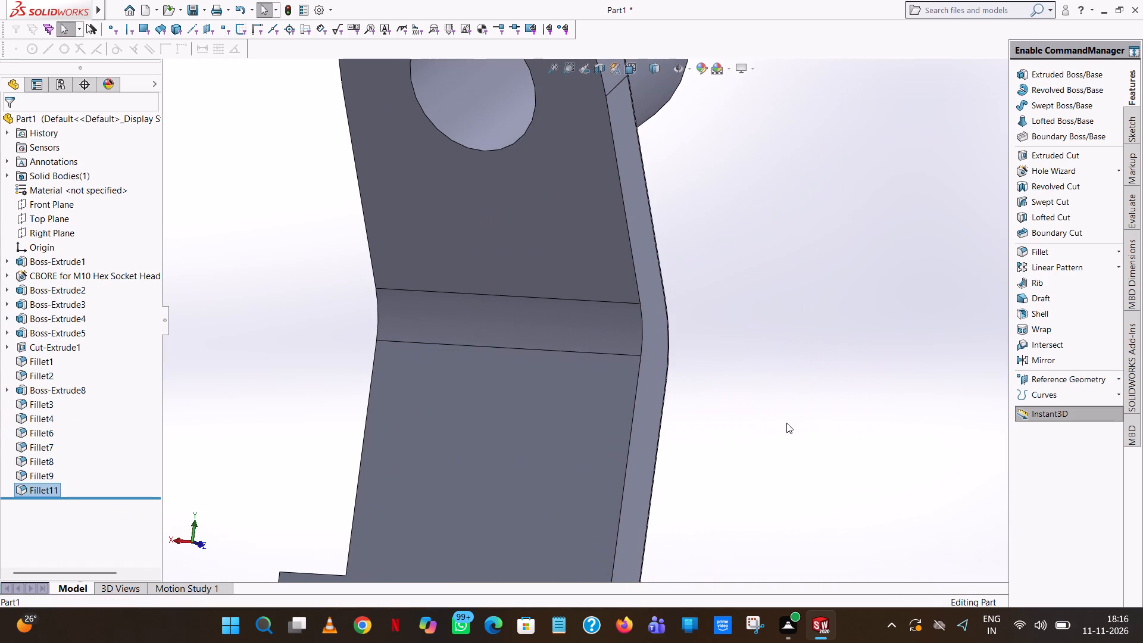
pyautogui.scroll(5, 705, 386)
pyautogui.moveTo(699, 386); pyautogui.dragTo(553, 416, button='middle')
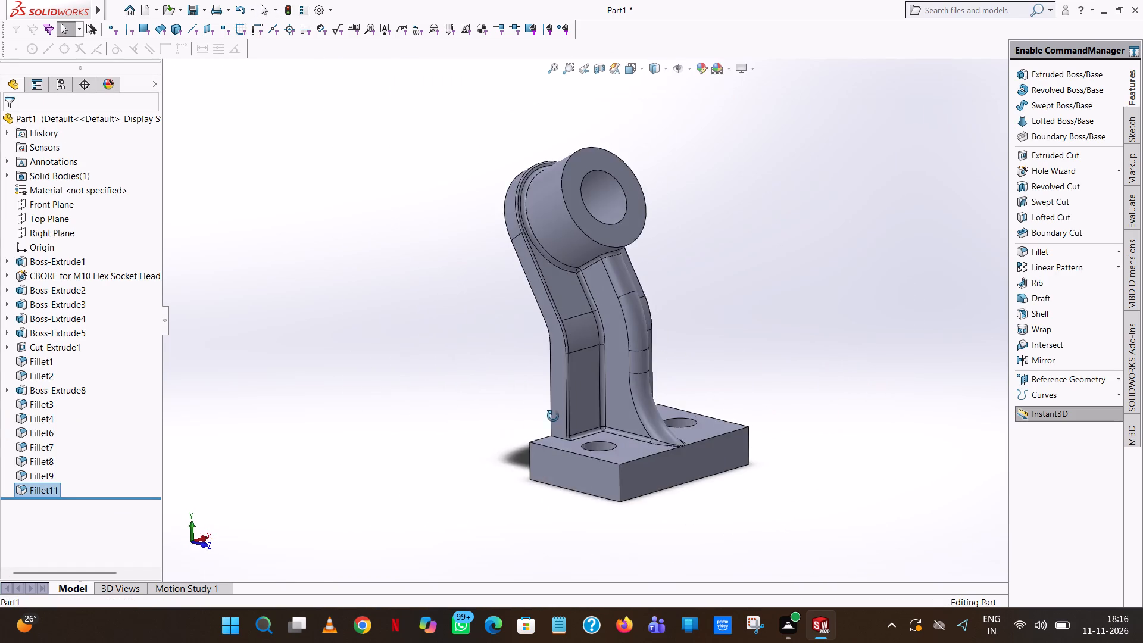
pyautogui.moveTo(553, 416); pyautogui.dragTo(540, 486, button='middle')
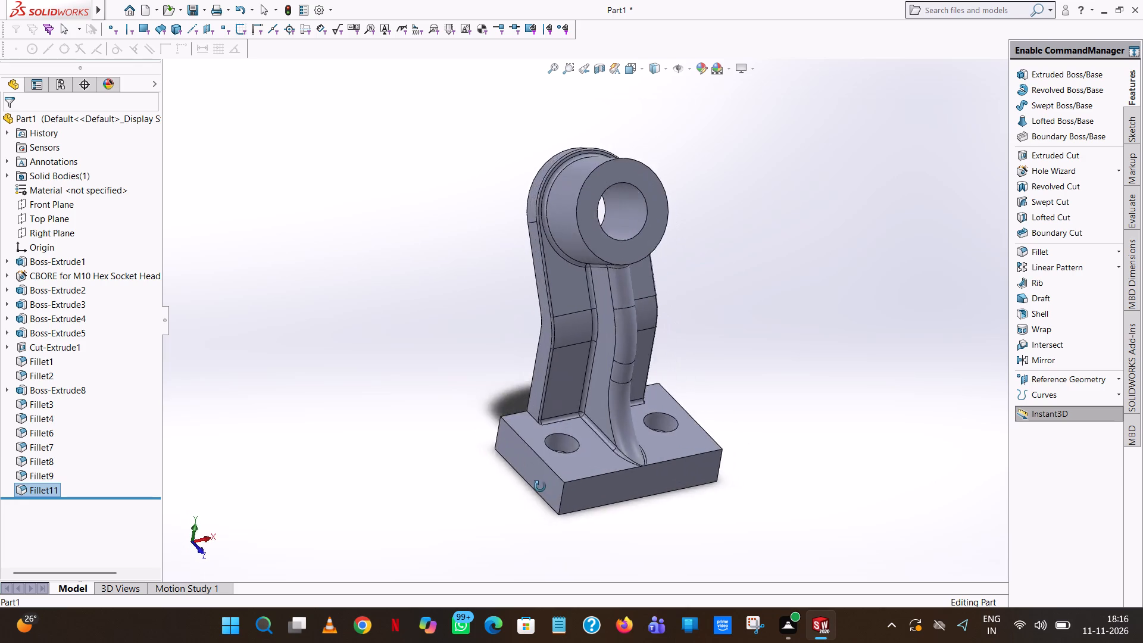
pyautogui.moveTo(540, 486); pyautogui.dragTo(507, 413, button='middle')
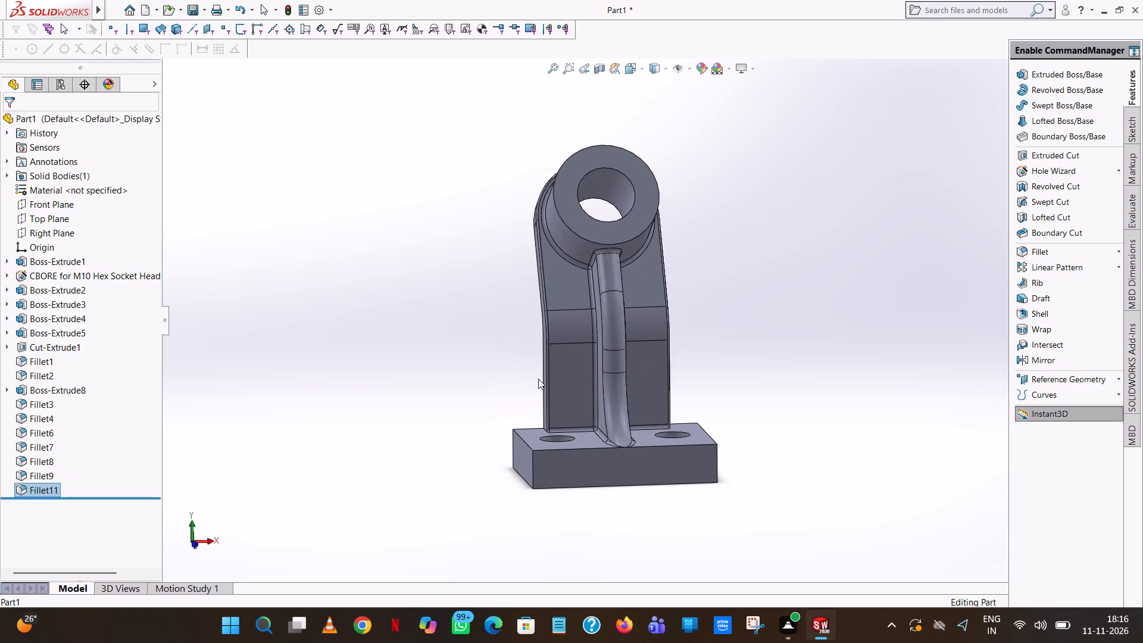
pyautogui.moveTo(629, 227); pyautogui.dragTo(651, 323, button='middle')
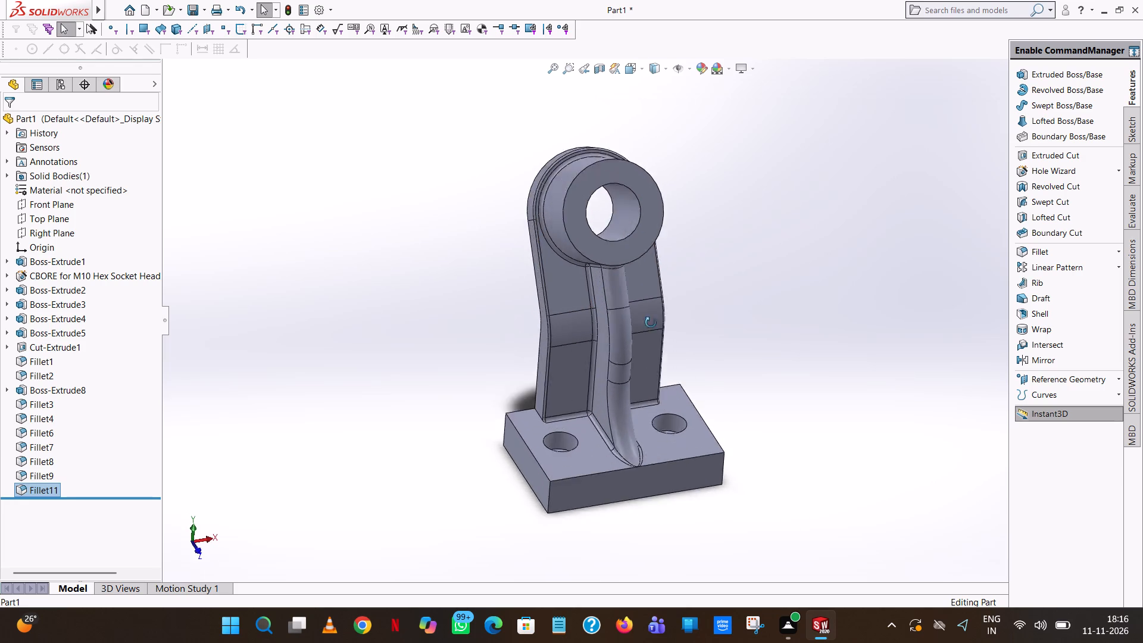
pyautogui.moveTo(651, 323); pyautogui.dragTo(660, 417, button='middle')
pyautogui.scroll(1, 660, 408)
pyautogui.scroll(-7, 607, 198)
pyautogui.moveTo(616, 222); pyautogui.dragTo(627, 252, button='middle')
pyautogui.scroll(-1, 627, 245)
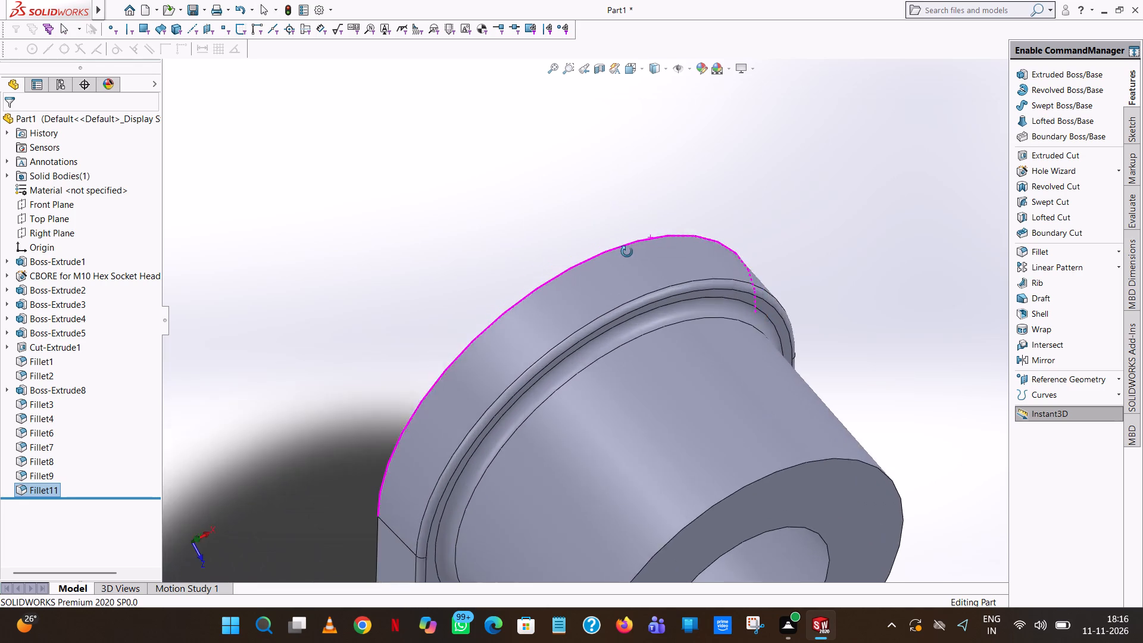
pyautogui.moveTo(627, 252); pyautogui.dragTo(650, 332, button='middle')
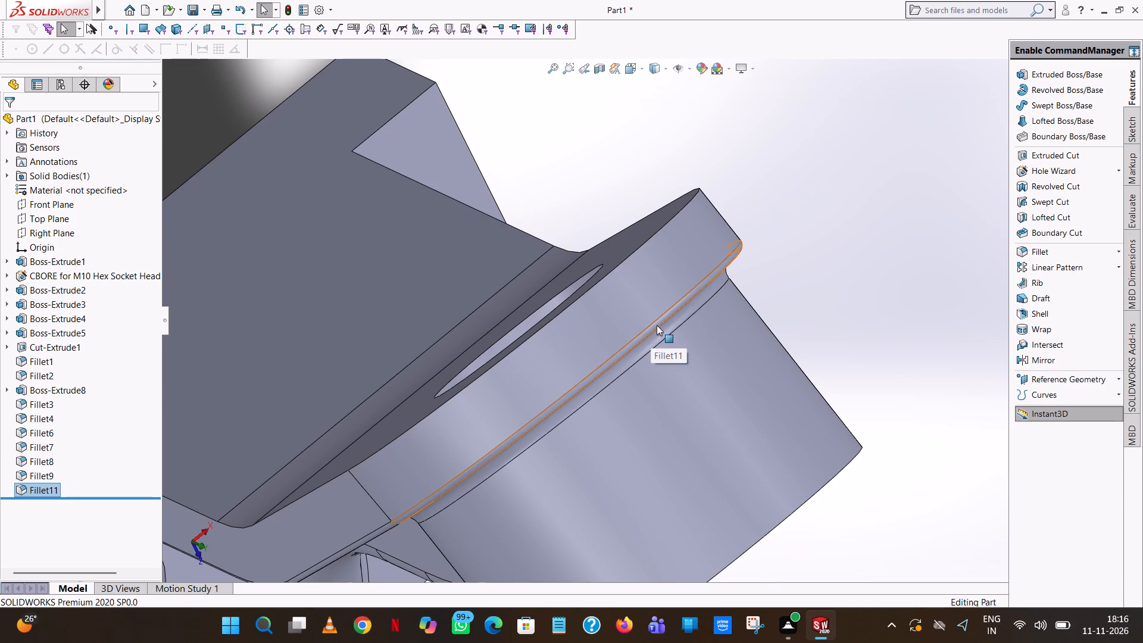
pyautogui.scroll(3, 689, 358)
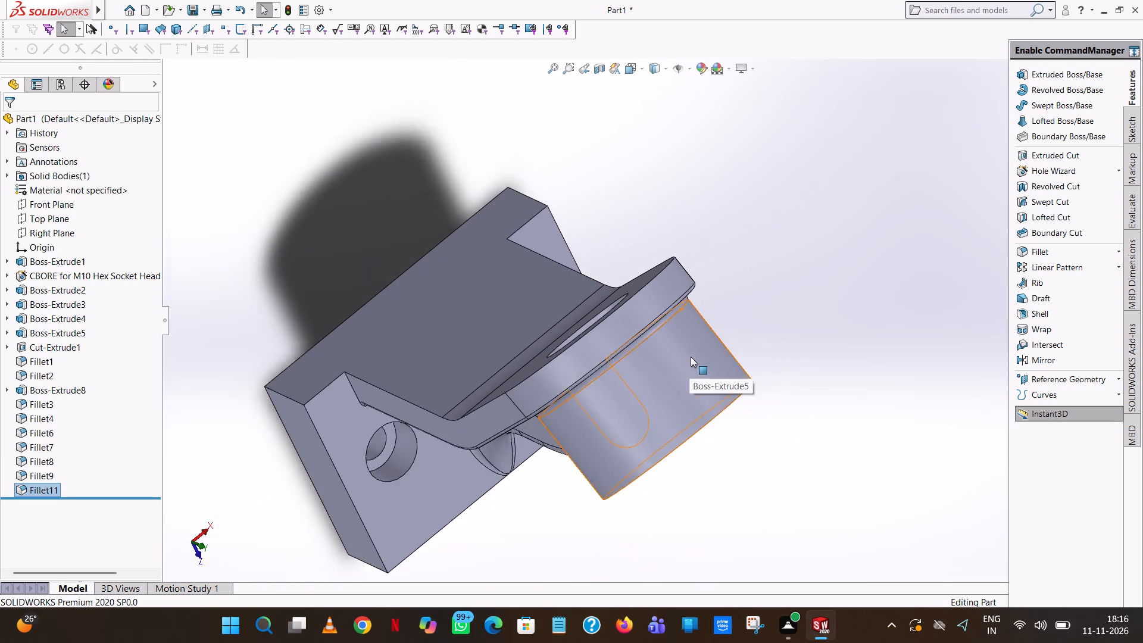
pyautogui.scroll(3, 691, 357)
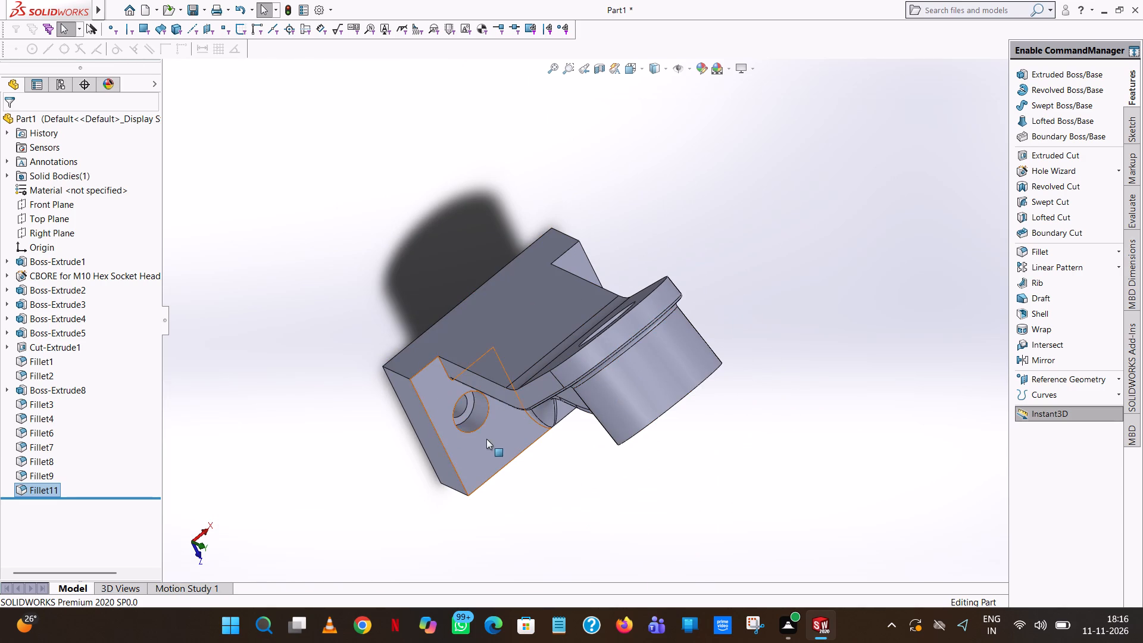
pyautogui.click(463, 402)
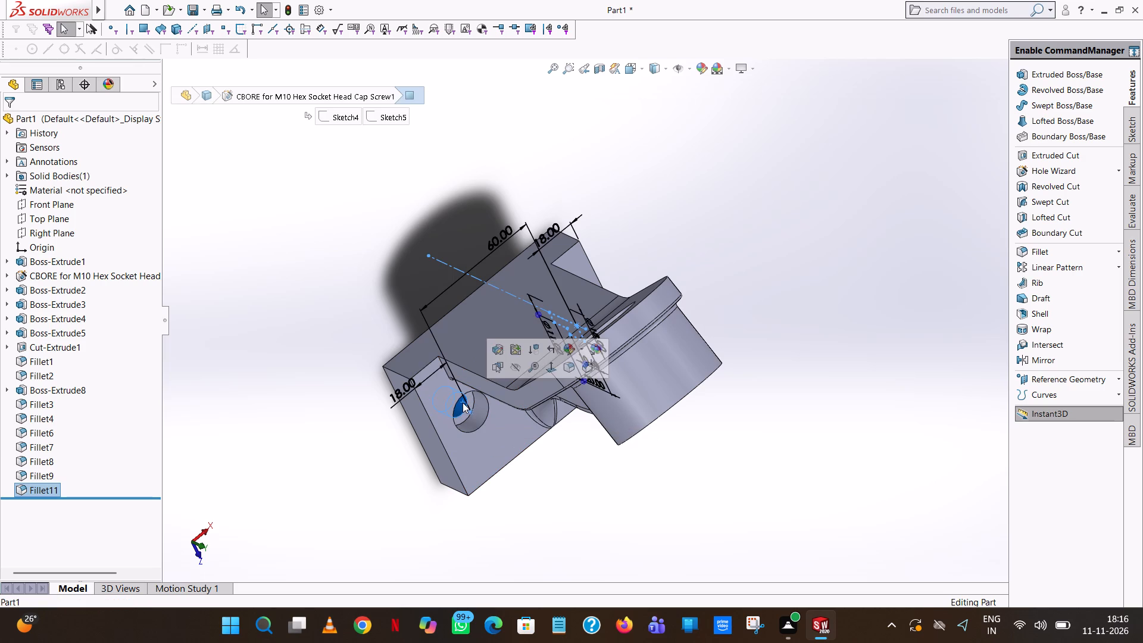
pyautogui.click(336, 262)
pyautogui.moveTo(443, 325); pyautogui.dragTo(541, 464, button='middle')
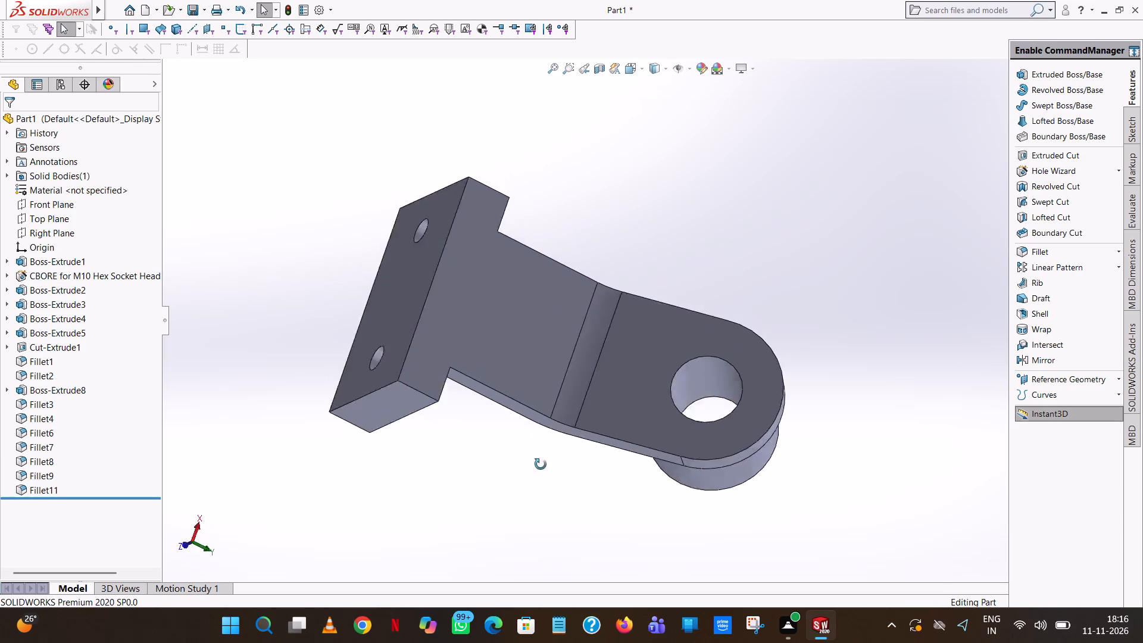
pyautogui.moveTo(541, 464); pyautogui.dragTo(647, 642, button='middle')
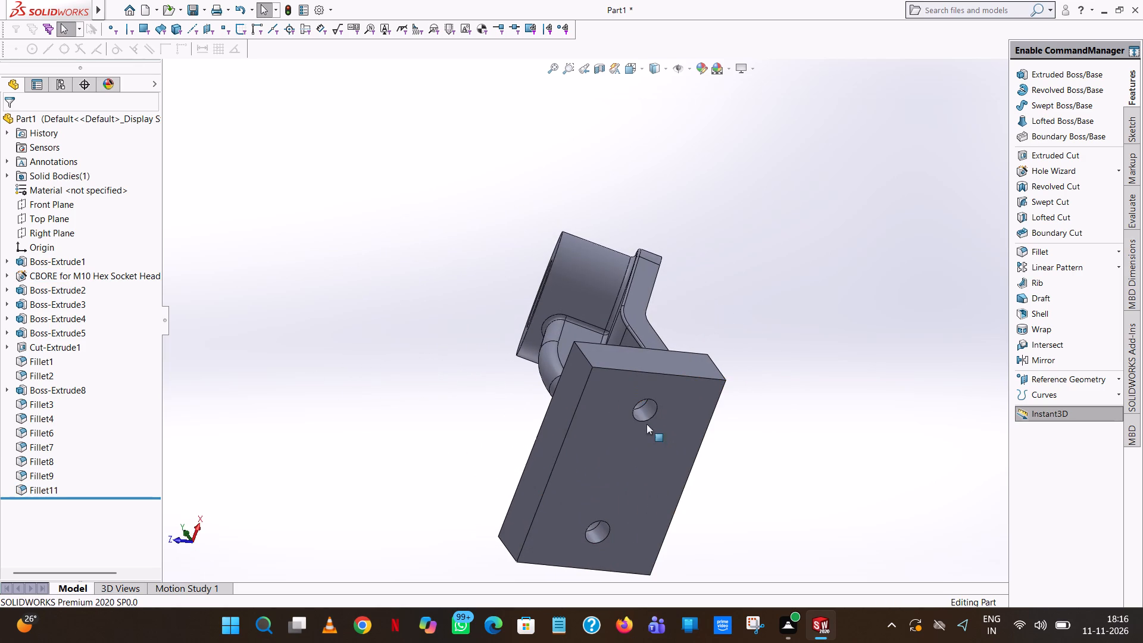
pyautogui.moveTo(647, 424); pyautogui.dragTo(823, 473, button='middle')
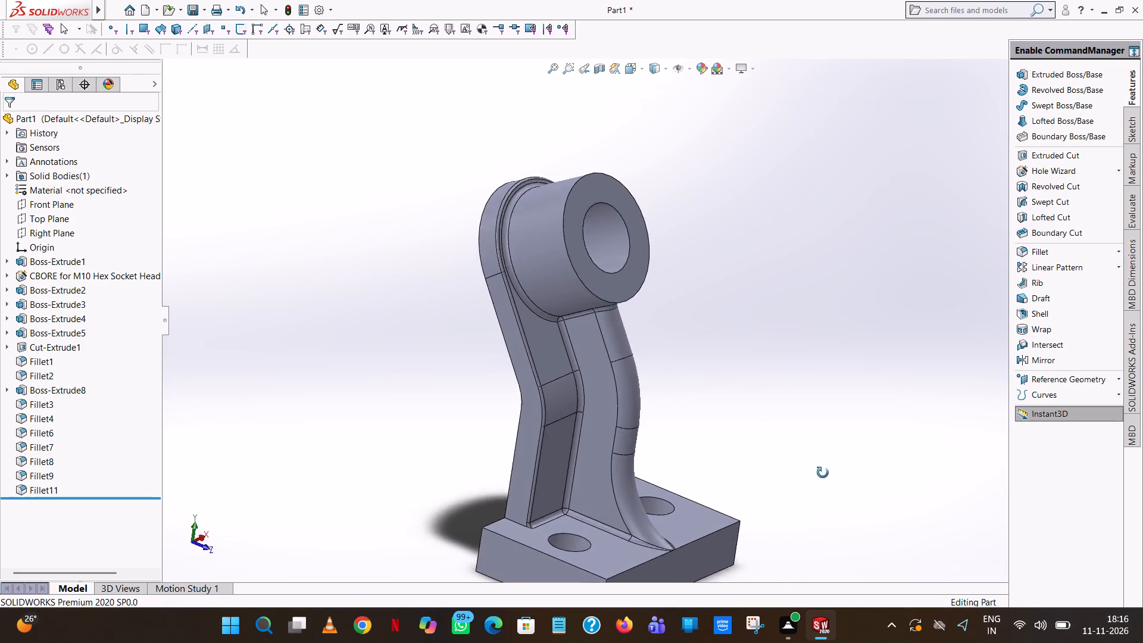
pyautogui.moveTo(823, 473); pyautogui.dragTo(901, 404, button='middle')
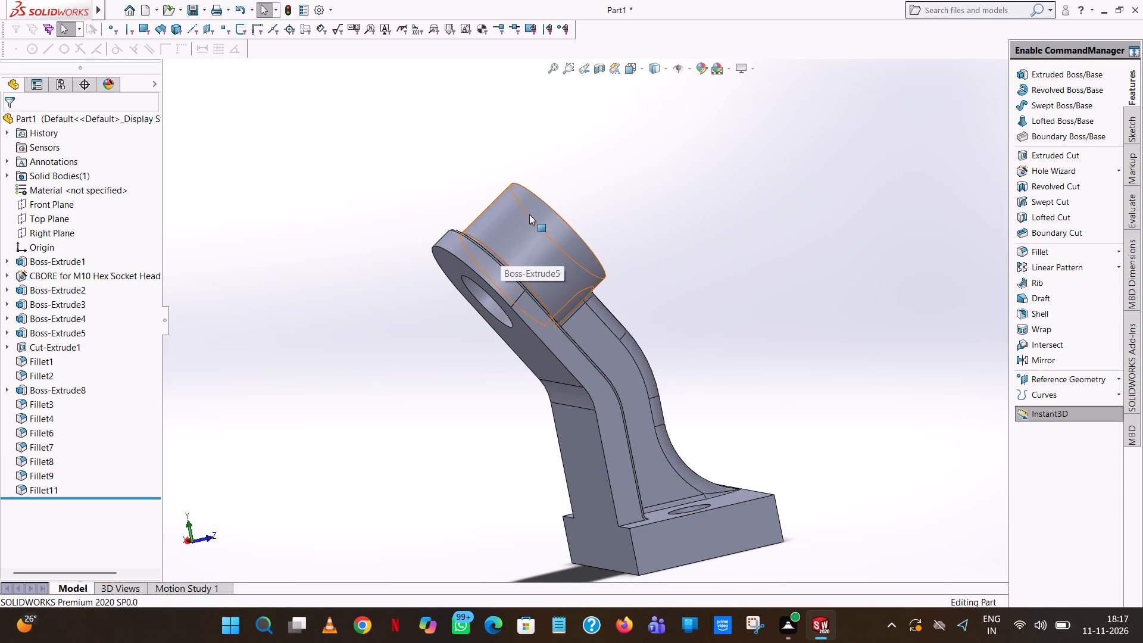
pyautogui.moveTo(530, 215); pyautogui.dragTo(571, 433, button='middle')
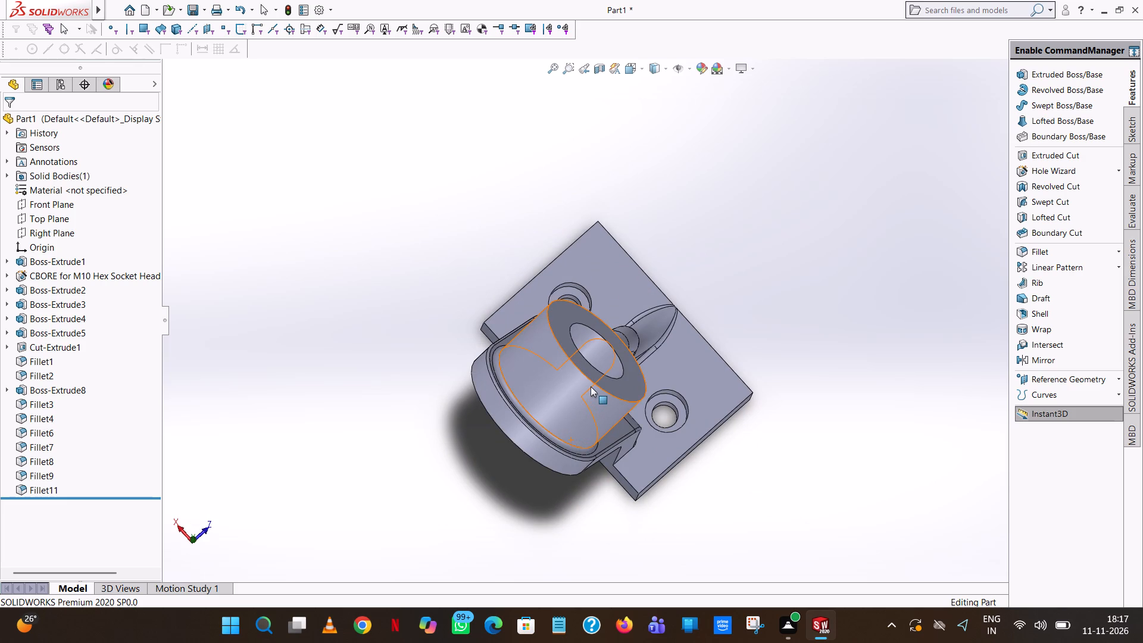
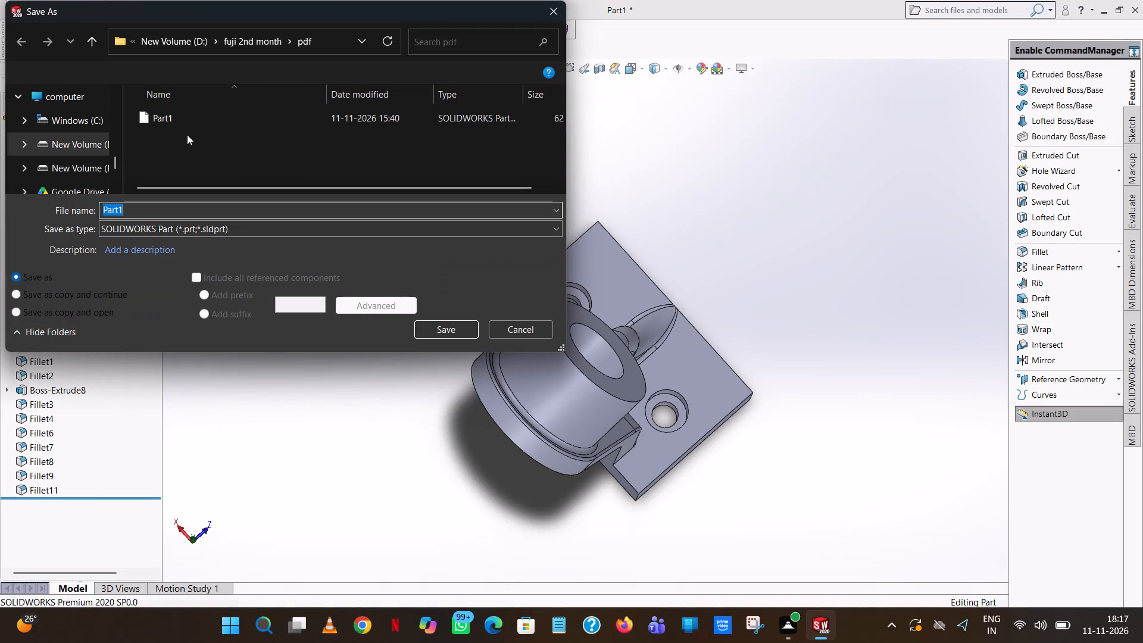
# Enter "curved" as the start of the part's file name for saving it in the pdf folder.
pyautogui.press('c')
pyautogui.write('urv')
pyautogui.press('e')
pyautogui.press('d')
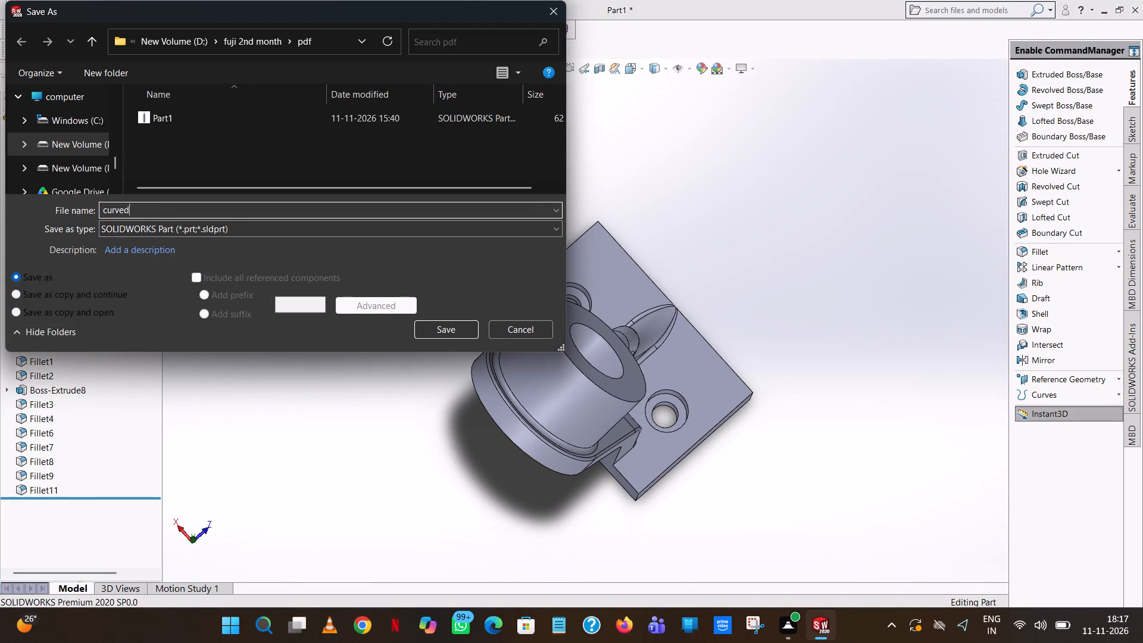
pyautogui.press('space')
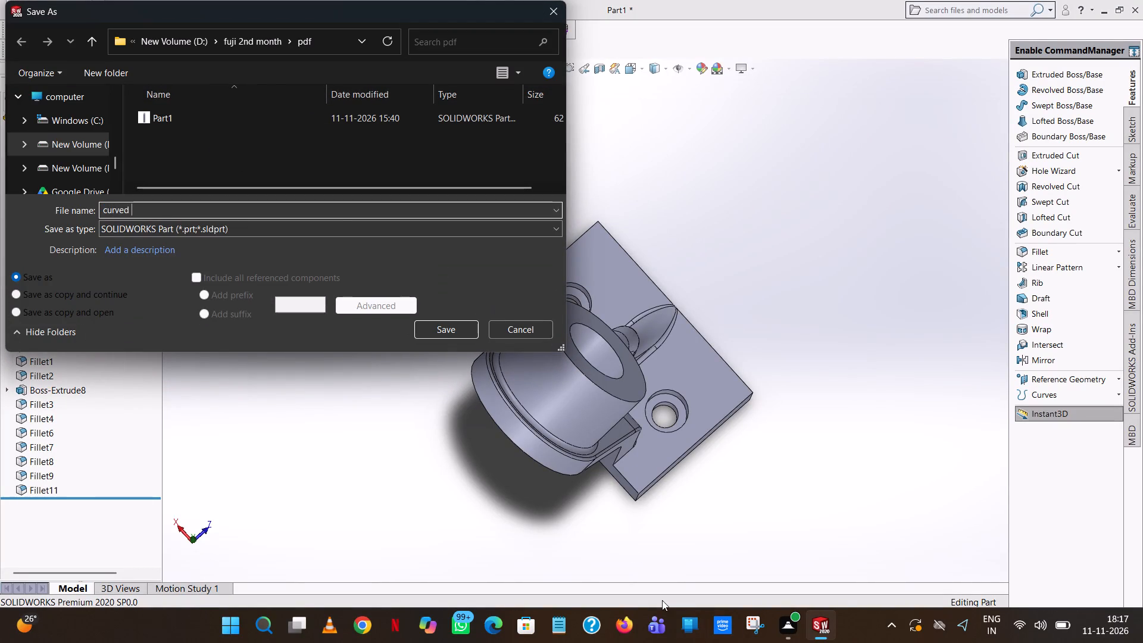
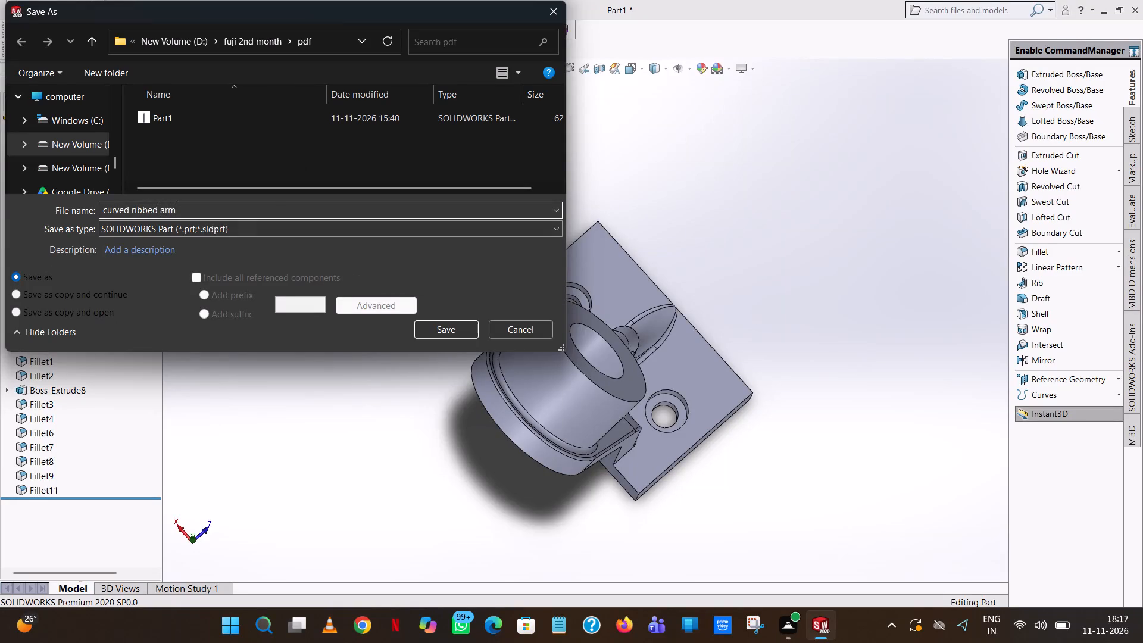
# Export the part to the pdf folder as an Adobe PDF named "curved ribbed arm", copying the file name for reuse.
pyautogui.click(233, 232)
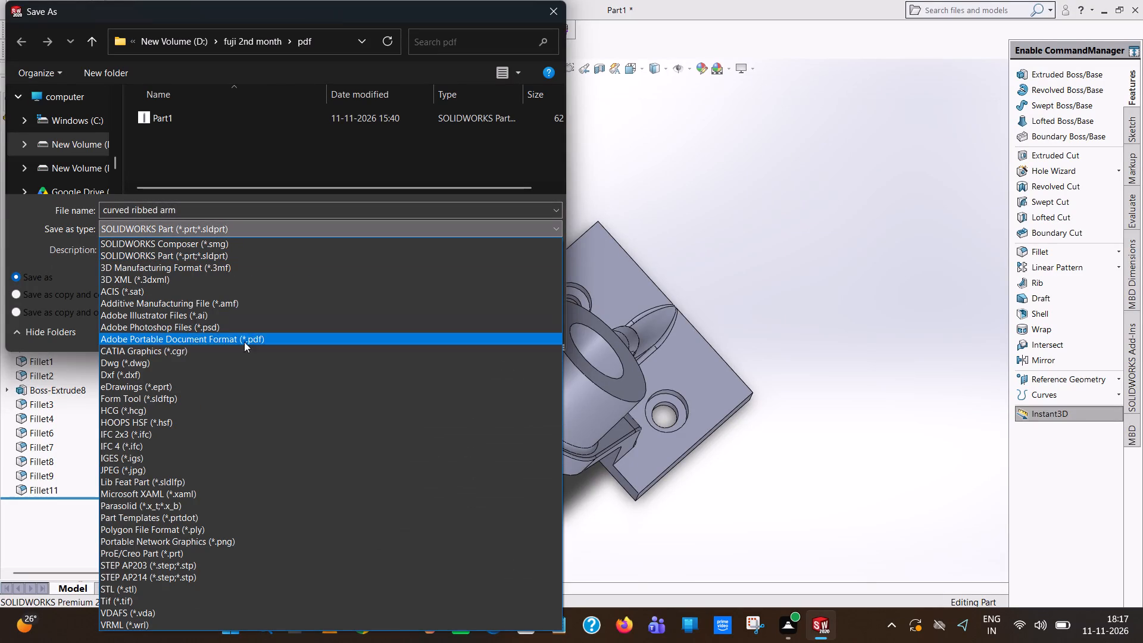
pyautogui.click(262, 343)
pyautogui.rightClick(185, 256)
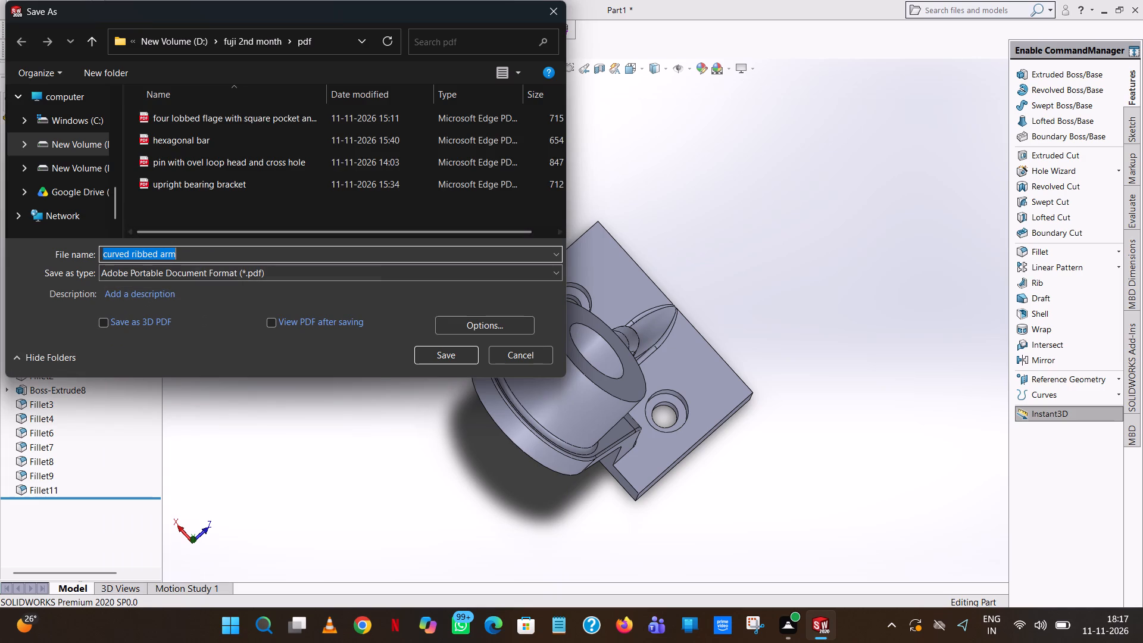
pyautogui.click(236, 308)
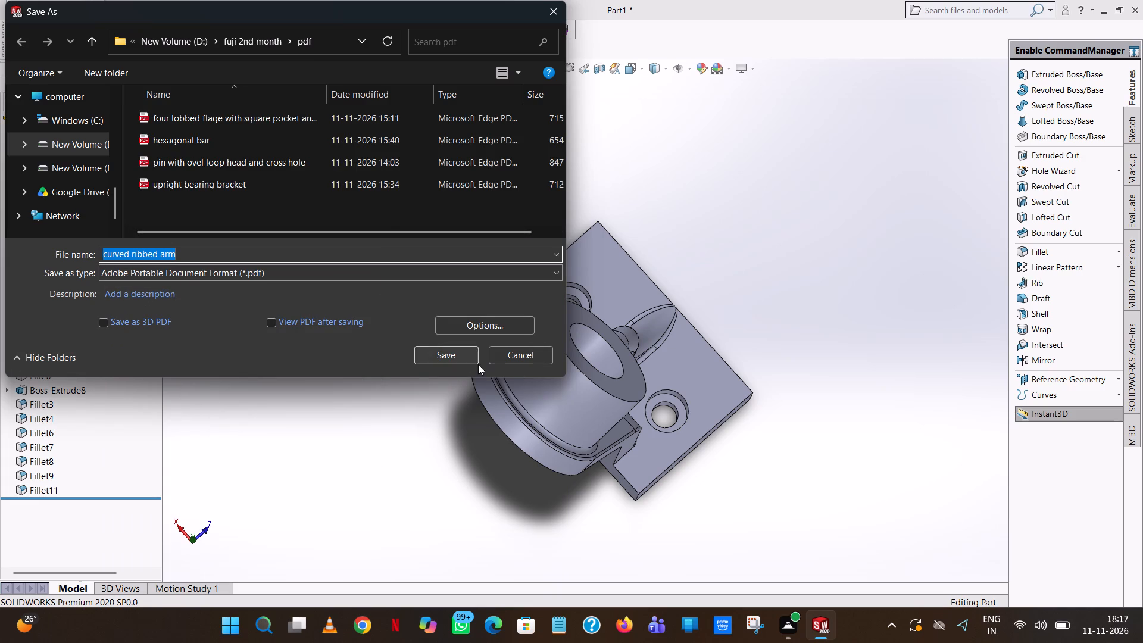
pyautogui.click(435, 349)
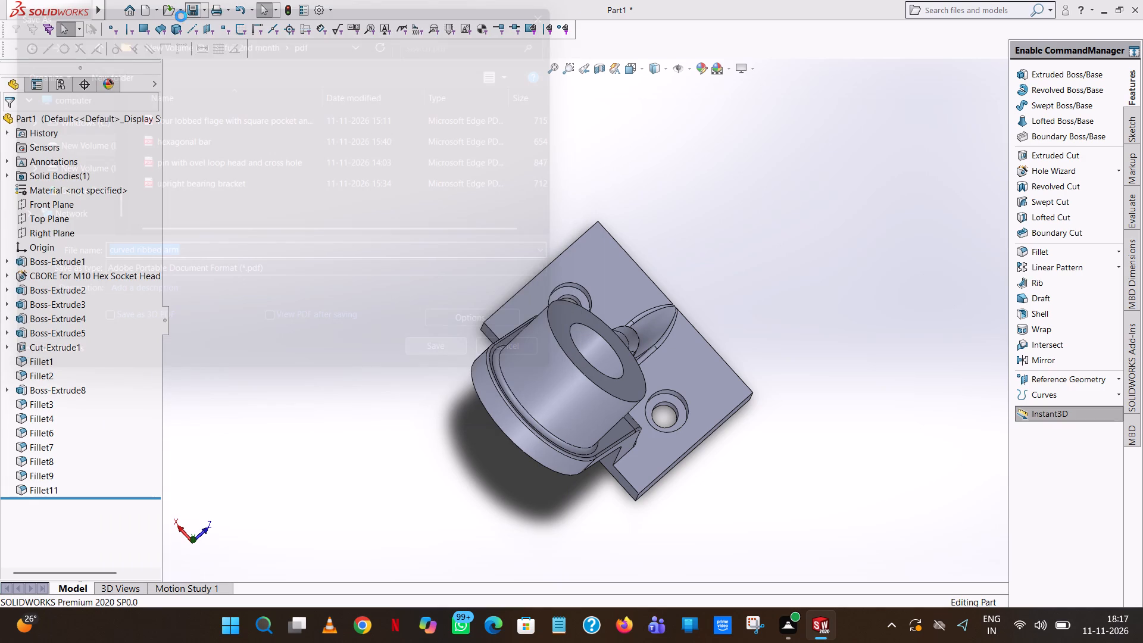
# Save the model as a SOLIDWORKS part named "curved ribbed arm" in the design folder.
pyautogui.click(206, 9)
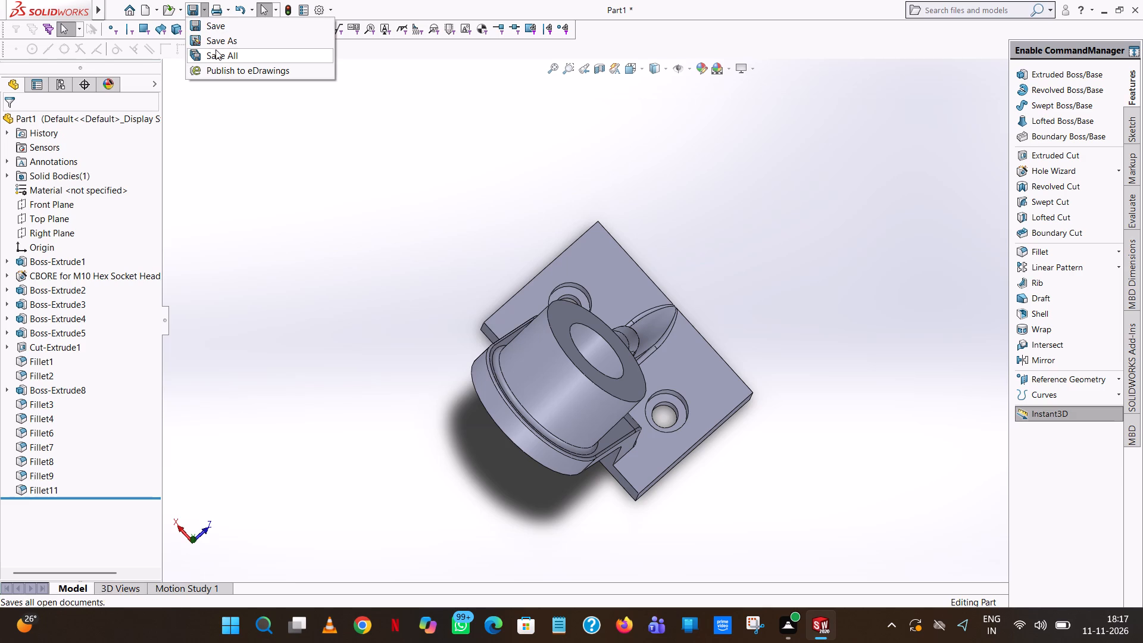
pyautogui.click(227, 37)
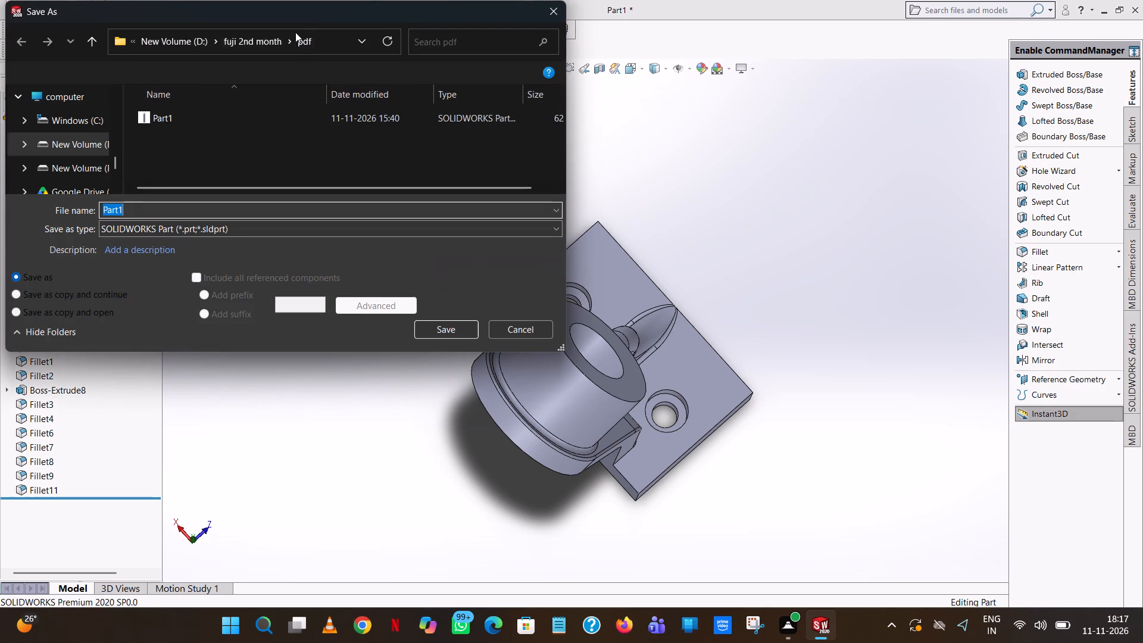
pyautogui.click(86, 45)
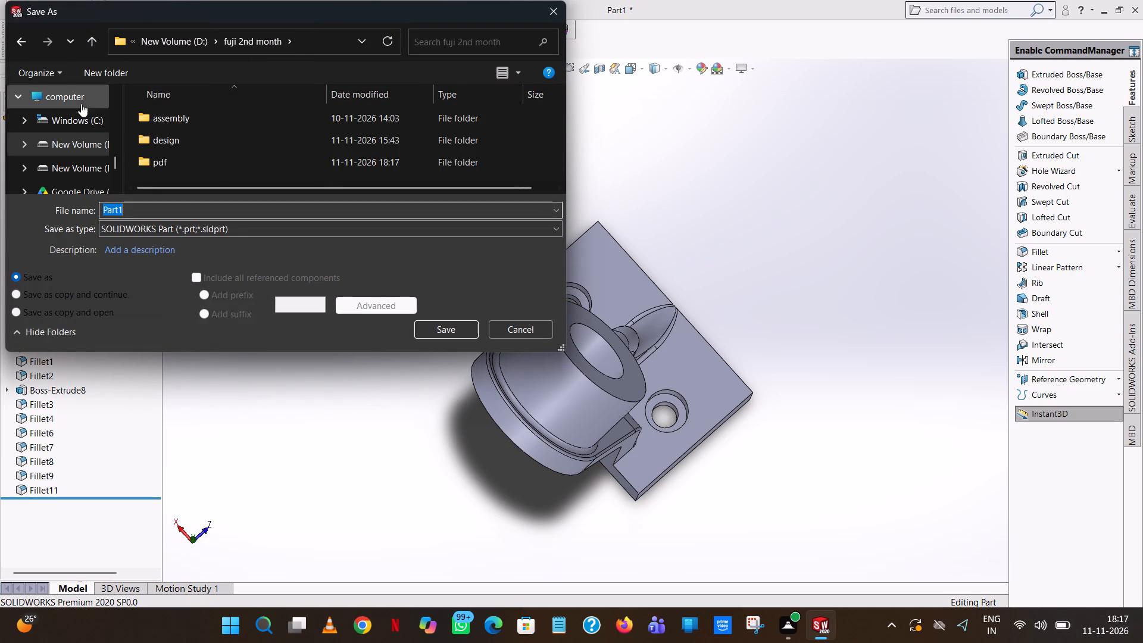
pyautogui.doubleClick(189, 138)
pyautogui.doubleClick(130, 212)
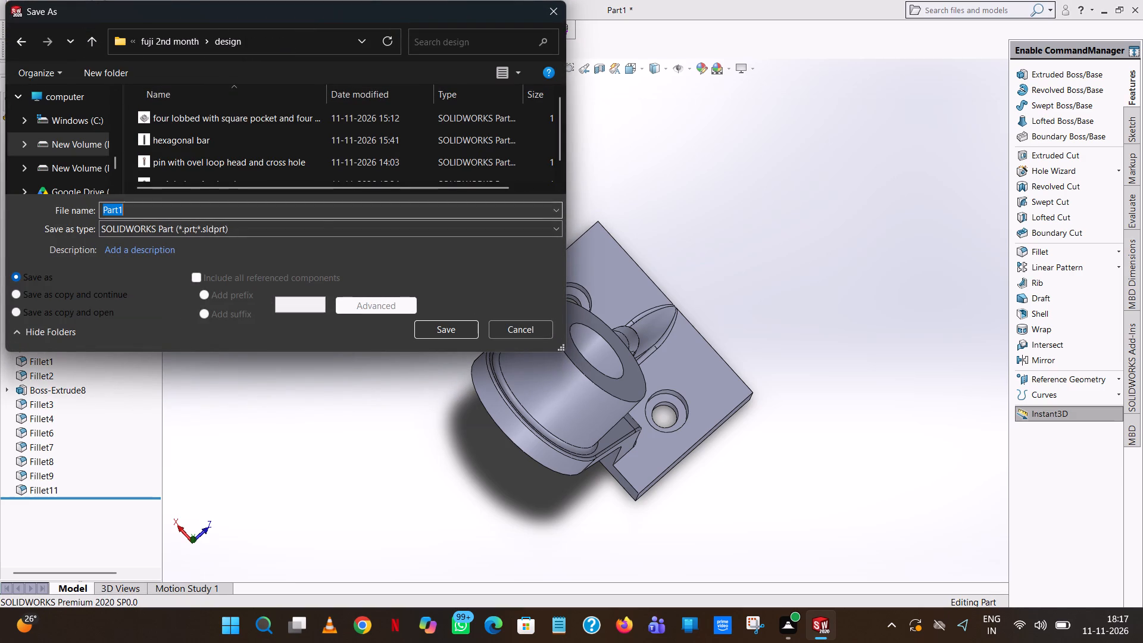
pyautogui.rightClick(130, 212)
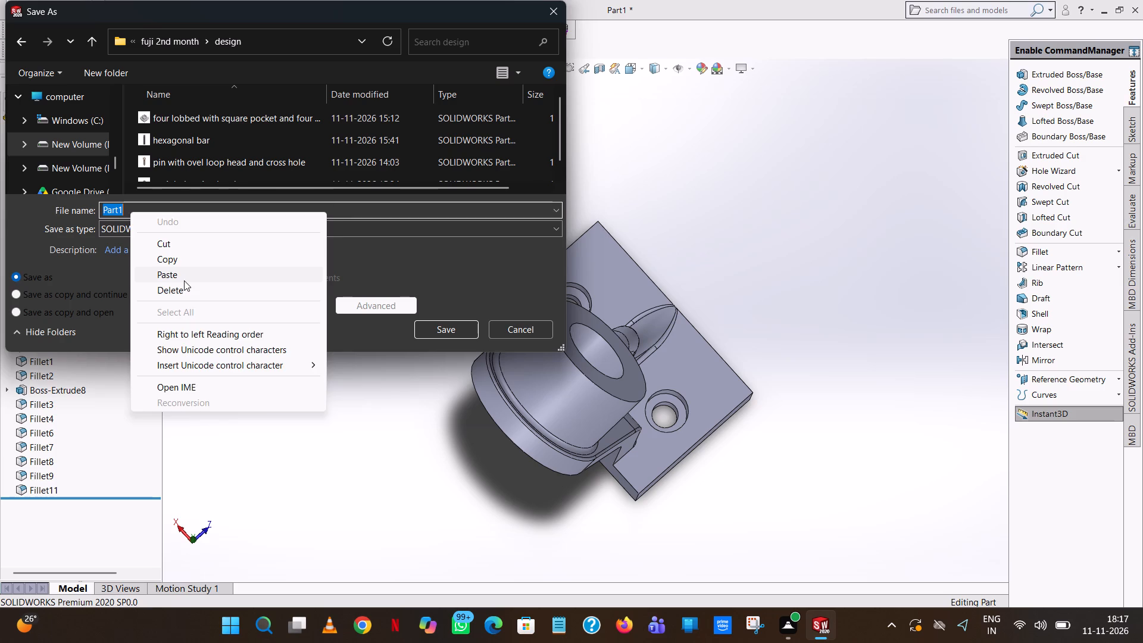
pyautogui.click(184, 280)
pyautogui.click(446, 333)
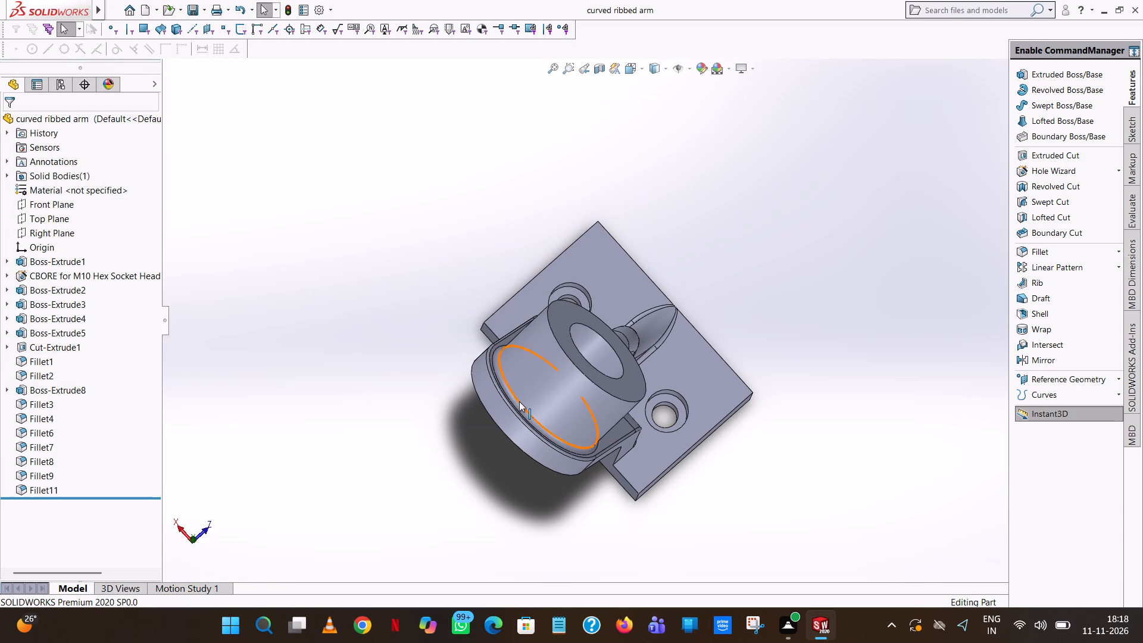
# Change the whole part's appearance to the light grey standard colour (red 192, green 192).
pyautogui.moveTo(513, 386); pyautogui.dragTo(736, 447, button='middle')
pyautogui.scroll(5, 531, 445)
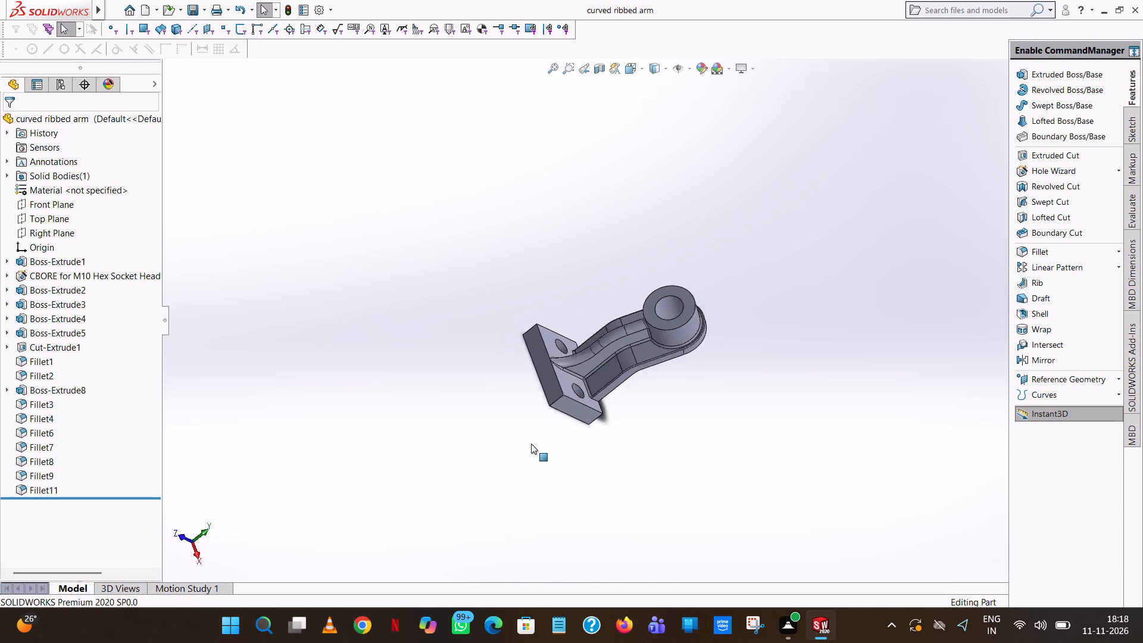
pyautogui.scroll(2, 531, 444)
pyautogui.rightClick(581, 371)
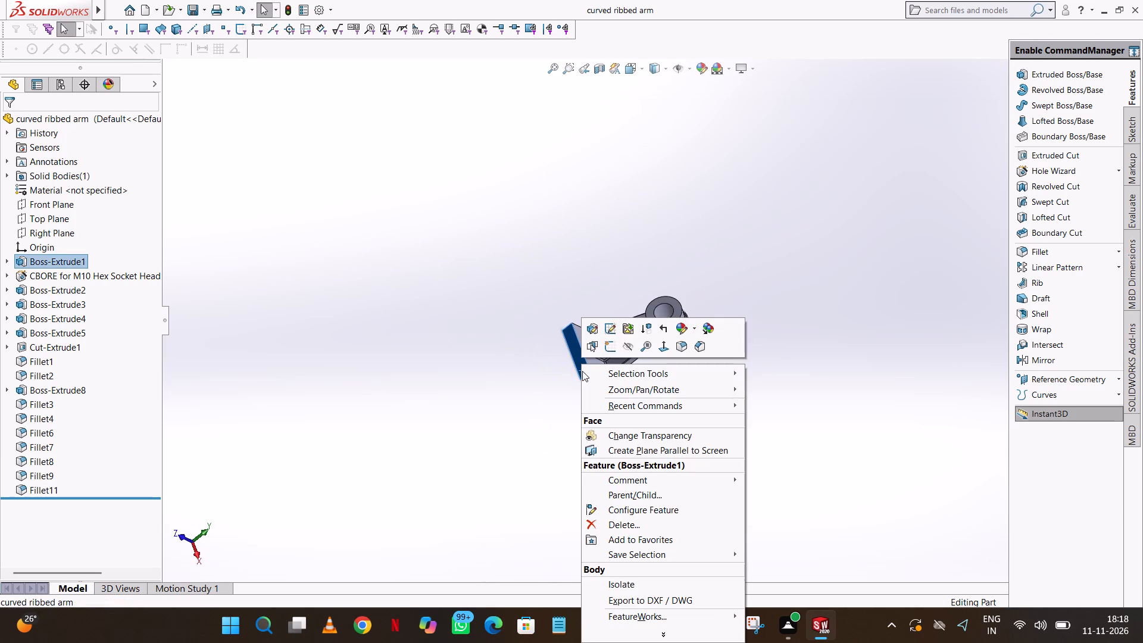
pyautogui.click(683, 335)
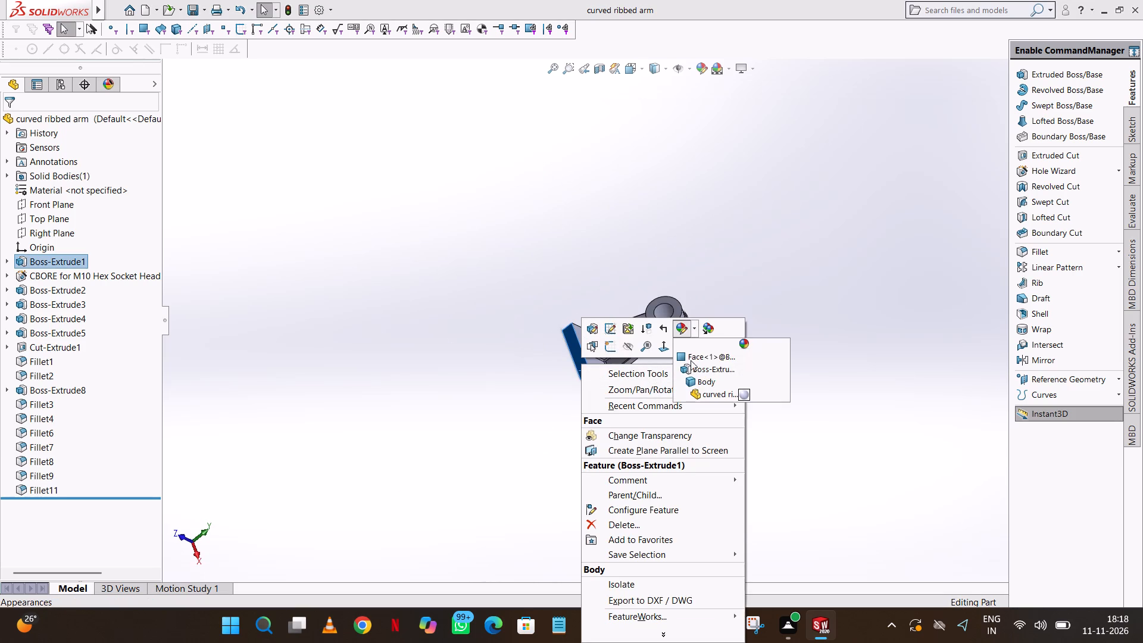
pyautogui.click(698, 389)
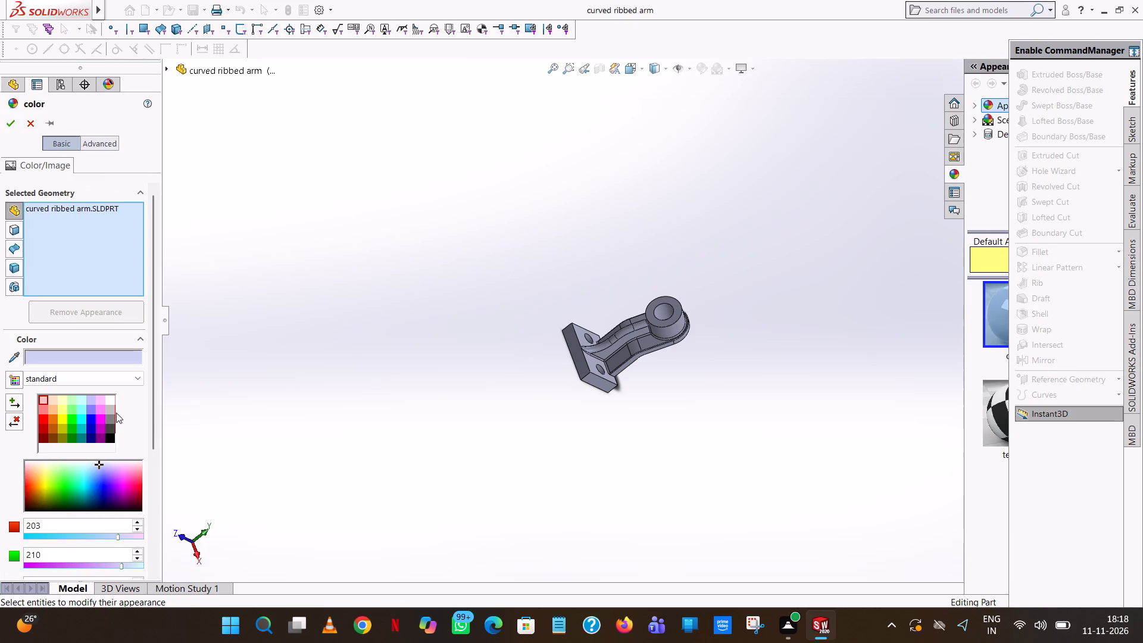
pyautogui.click(108, 408)
pyautogui.click(9, 131)
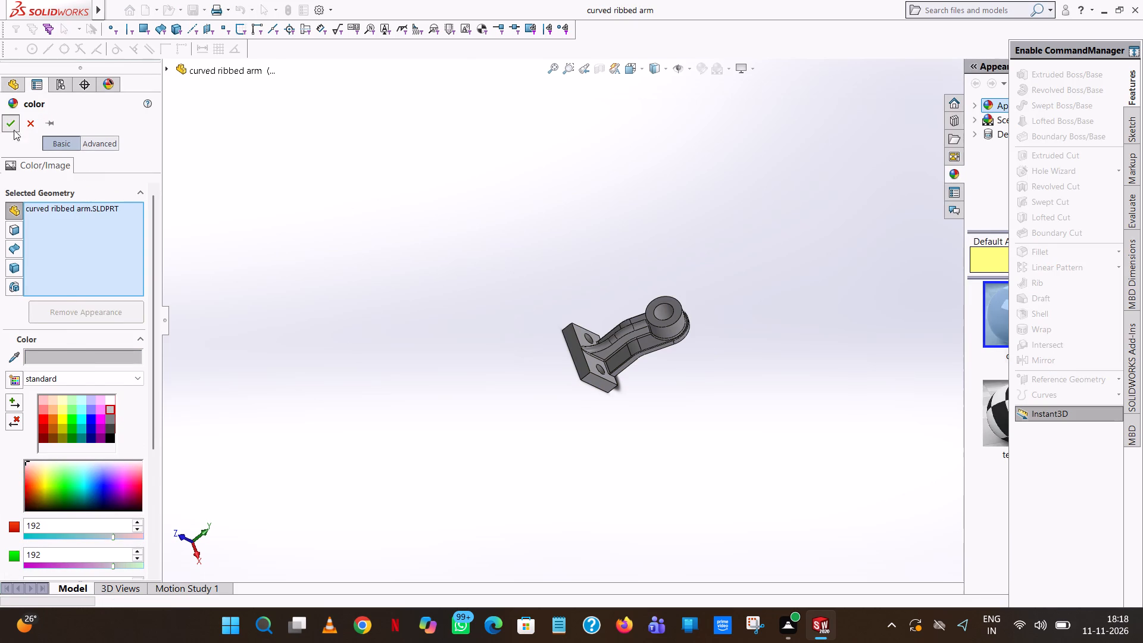
# Add a 1 mm fillet to the short edge where one side flange of the arm meets the base block.
pyautogui.scroll(-9, 617, 378)
pyautogui.scroll(4, 603, 229)
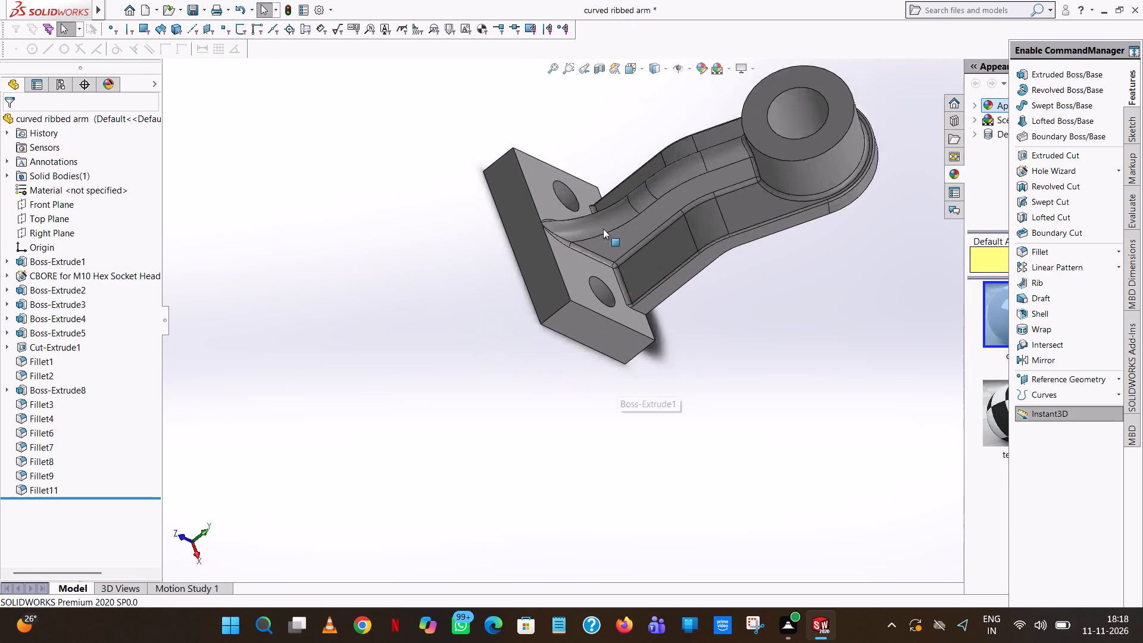
pyautogui.scroll(2, 603, 229)
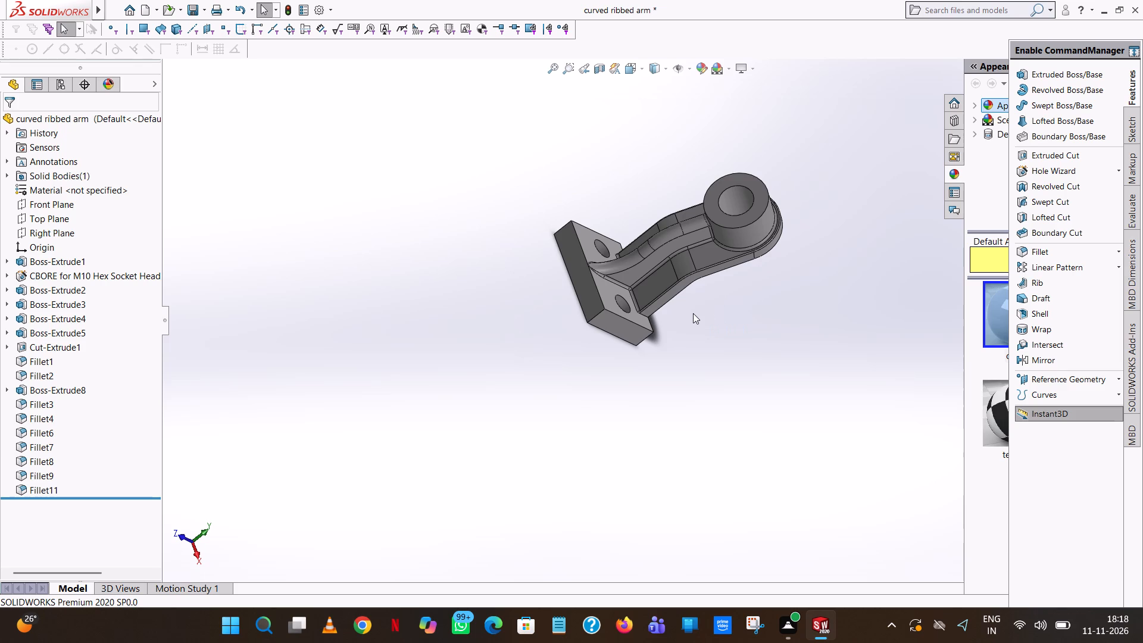
pyautogui.scroll(-6, 666, 319)
pyautogui.moveTo(664, 318); pyautogui.dragTo(605, 273, button='middle')
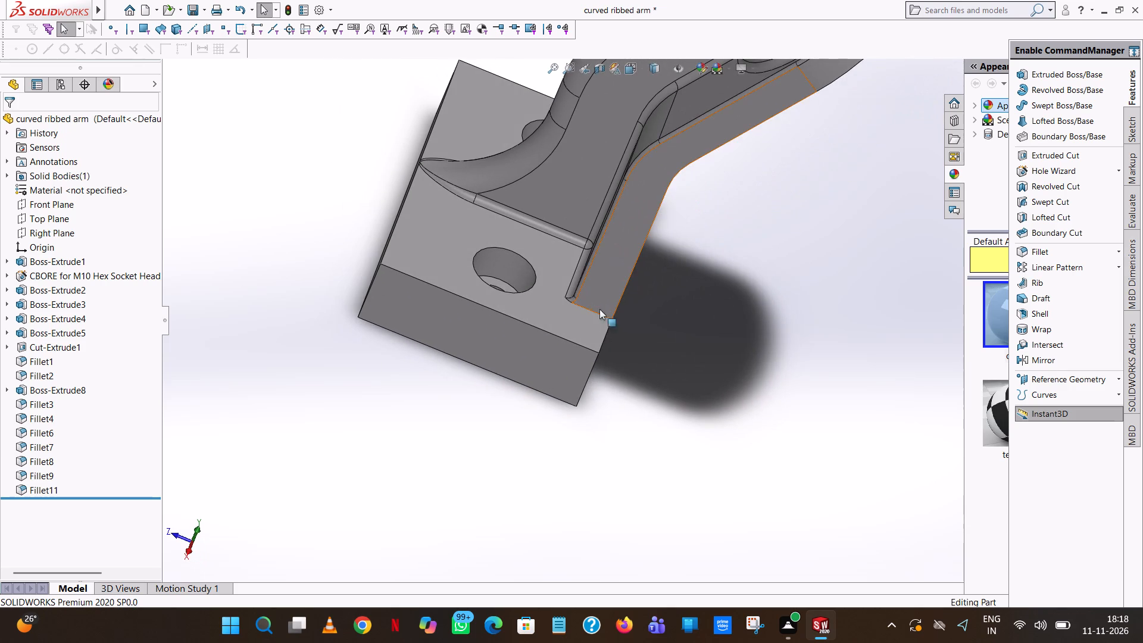
pyautogui.click(1030, 255)
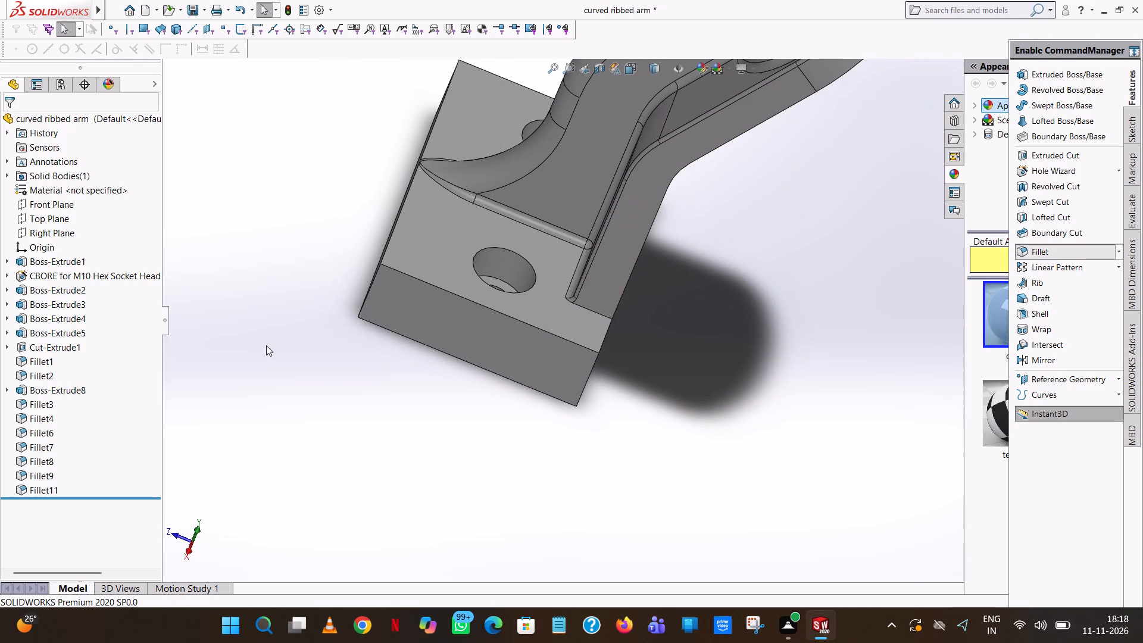
pyautogui.click(583, 307)
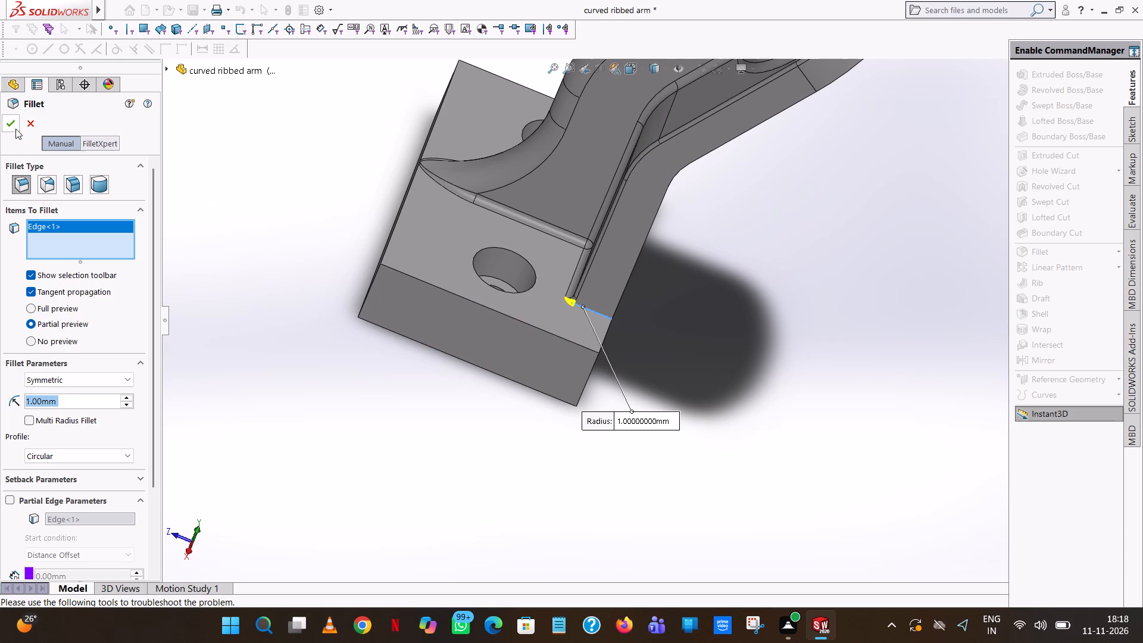
pyautogui.click(14, 126)
# Add a 1 mm fillet to the matching short edge where the opposite side flange of the arm meets the base block.
pyautogui.moveTo(661, 339); pyautogui.dragTo(870, 561, button='middle')
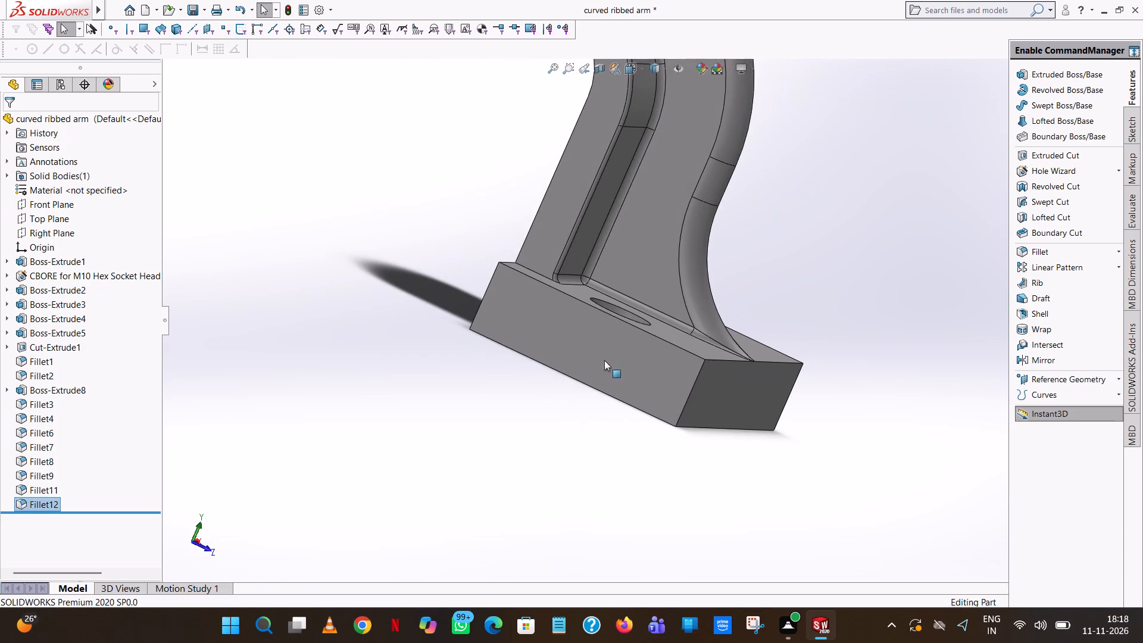
pyautogui.moveTo(506, 263); pyautogui.dragTo(531, 351, button='middle')
pyautogui.scroll(-6, 522, 264)
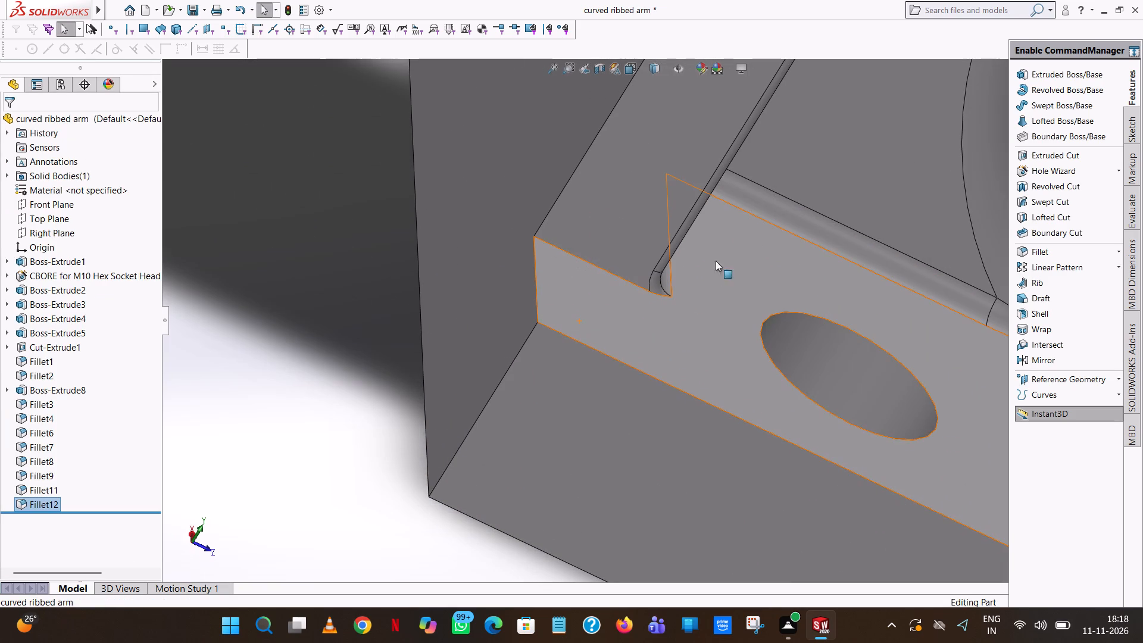
pyautogui.click(1042, 253)
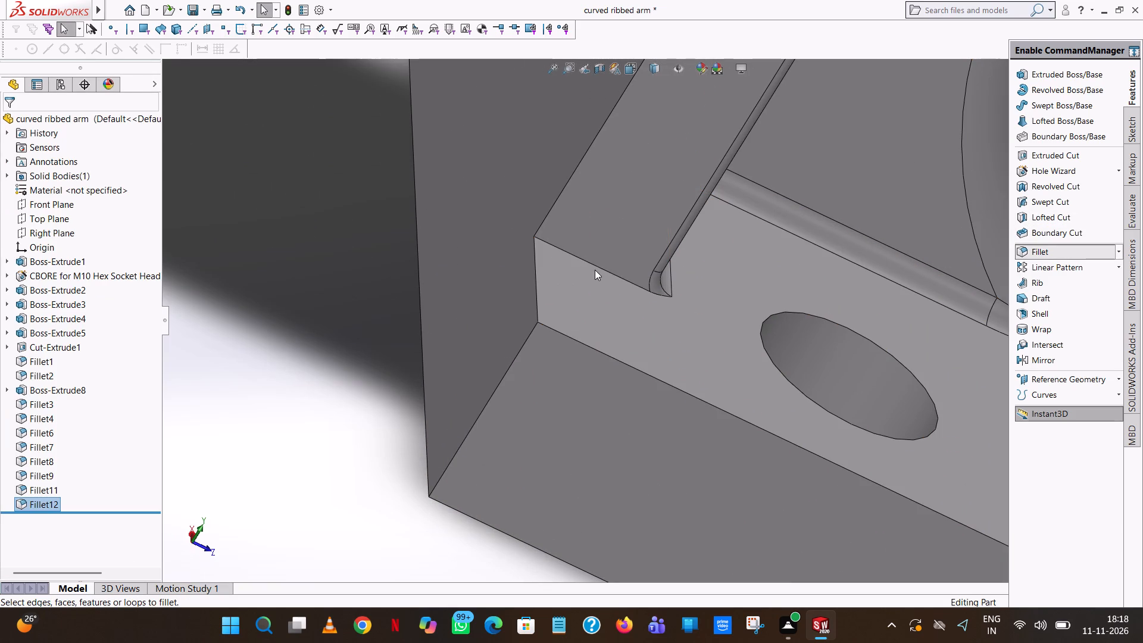
pyautogui.click(594, 265)
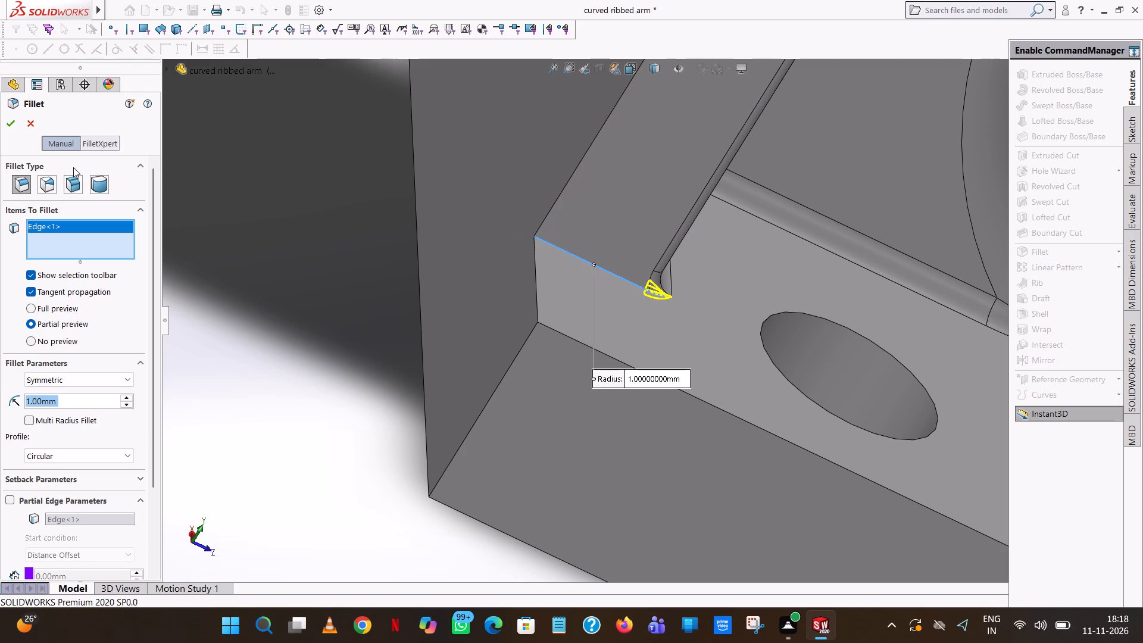
pyautogui.click(16, 117)
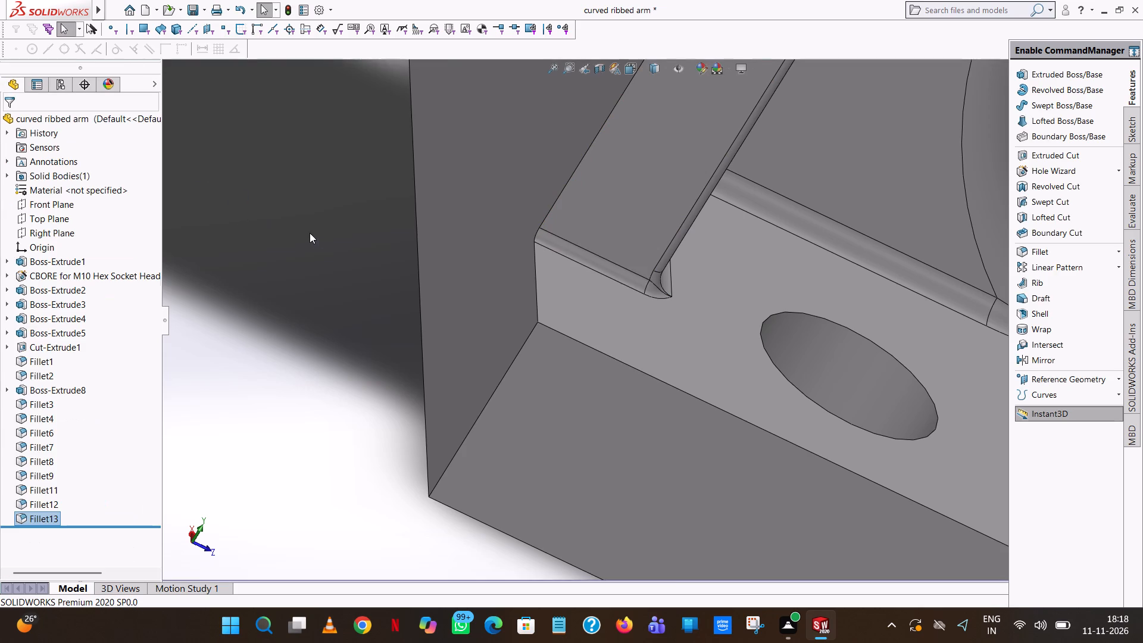
# Inspect the arm and boss, and save the updated curved ribbed arm part.
pyautogui.scroll(8, 311, 237)
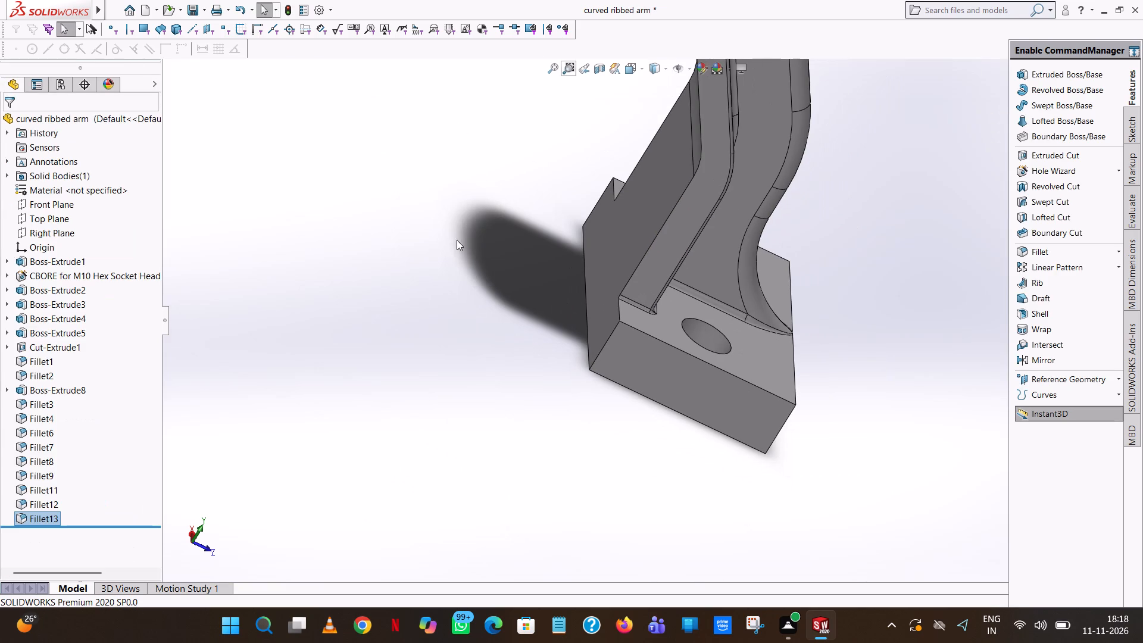
pyautogui.scroll(6, 708, 191)
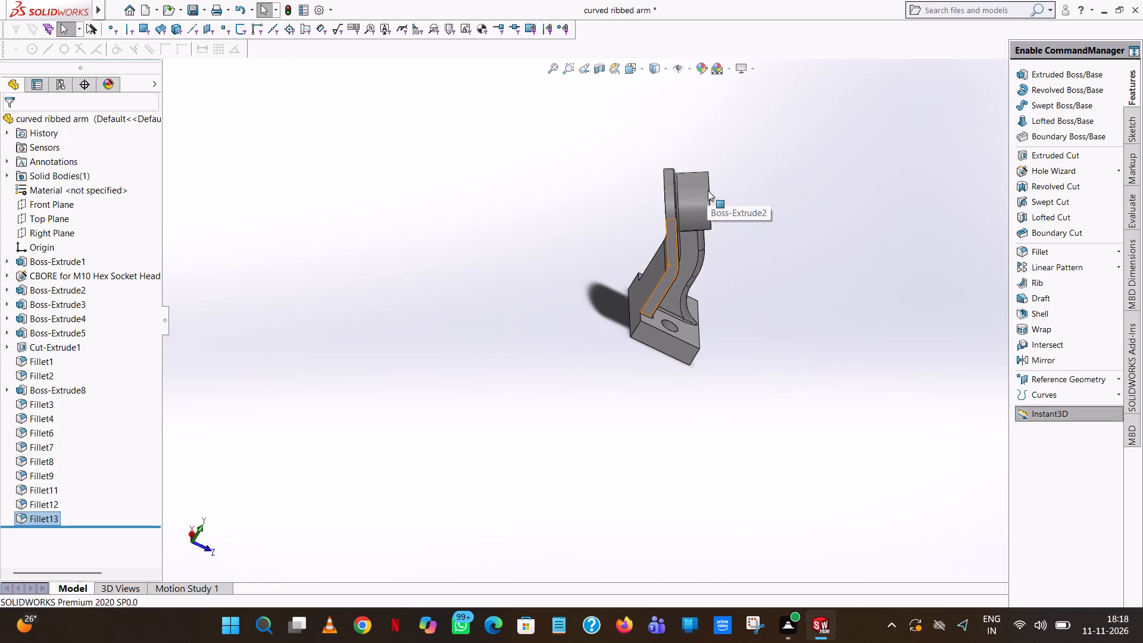
pyautogui.moveTo(692, 270); pyautogui.dragTo(693, 171, button='middle')
pyautogui.scroll(2, 695, 196)
pyautogui.scroll(-9, 680, 256)
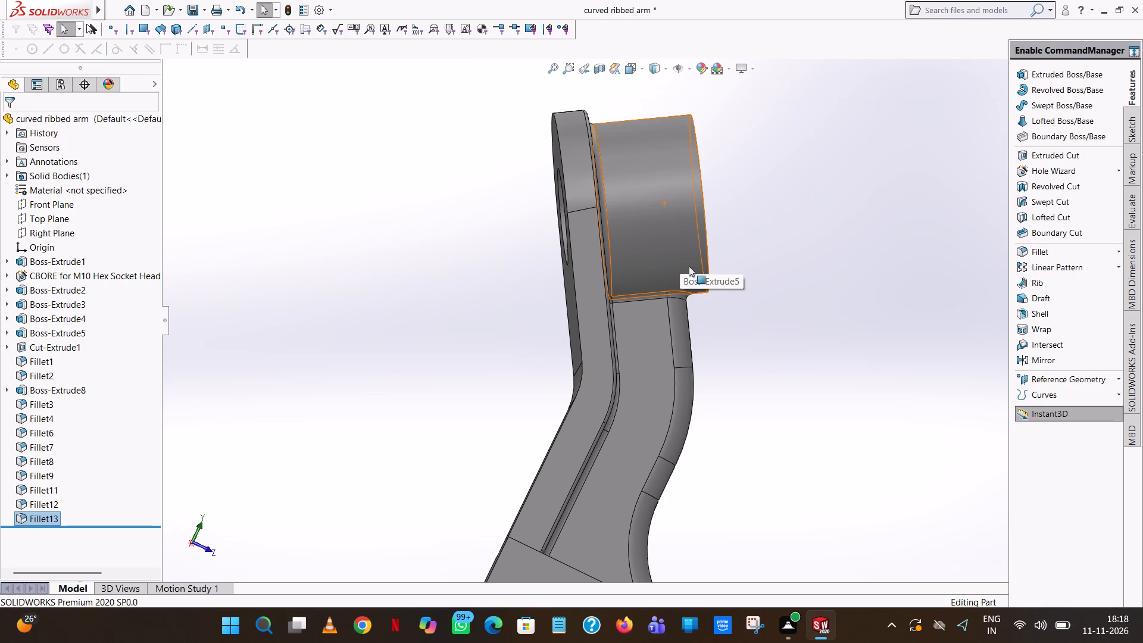
pyautogui.scroll(8, 720, 261)
pyautogui.click(191, 8)
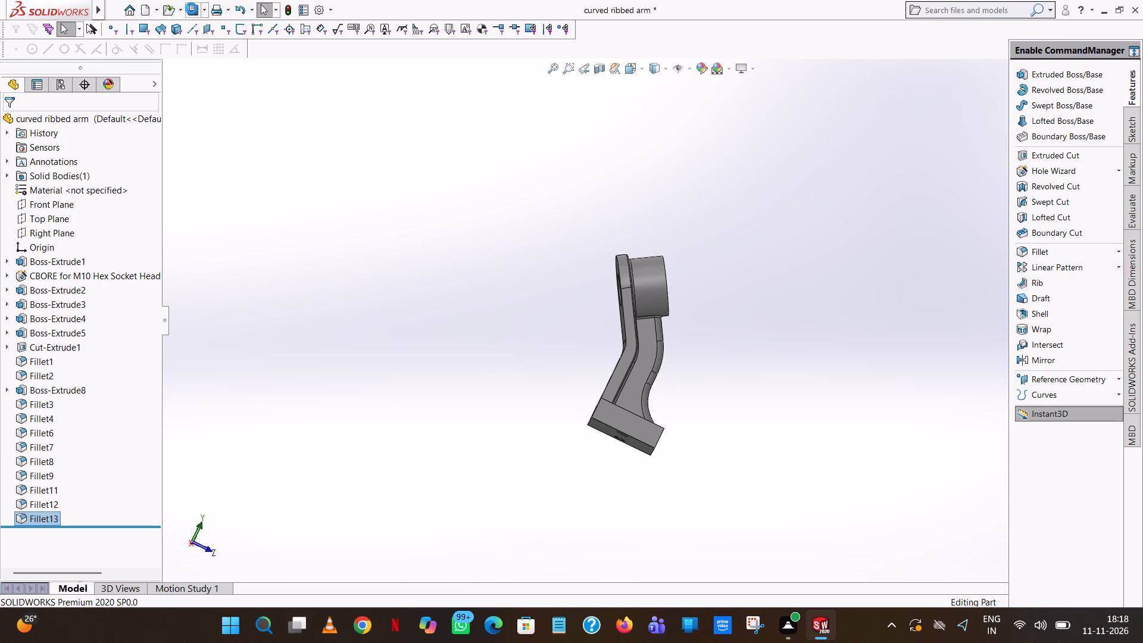
pyautogui.click(191, 8)
pyautogui.click(191, 8)
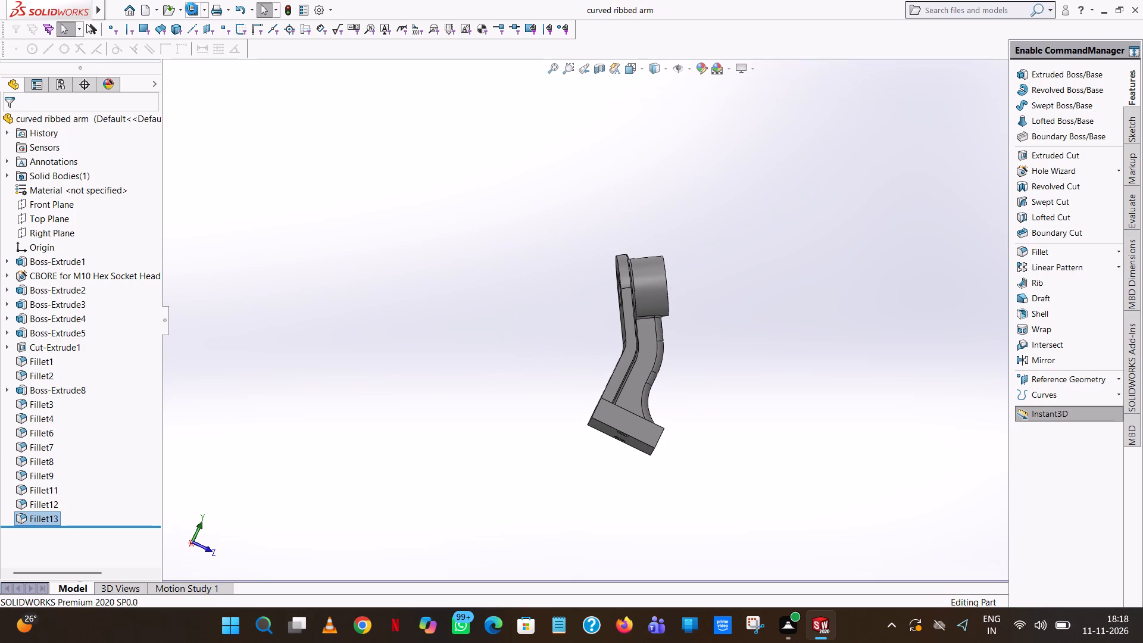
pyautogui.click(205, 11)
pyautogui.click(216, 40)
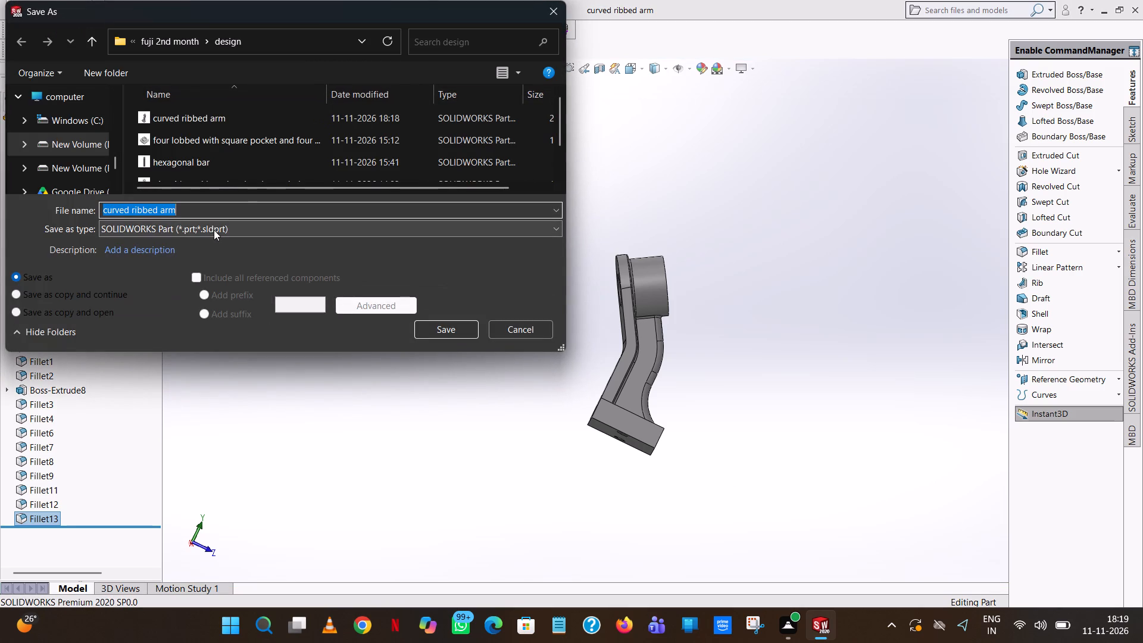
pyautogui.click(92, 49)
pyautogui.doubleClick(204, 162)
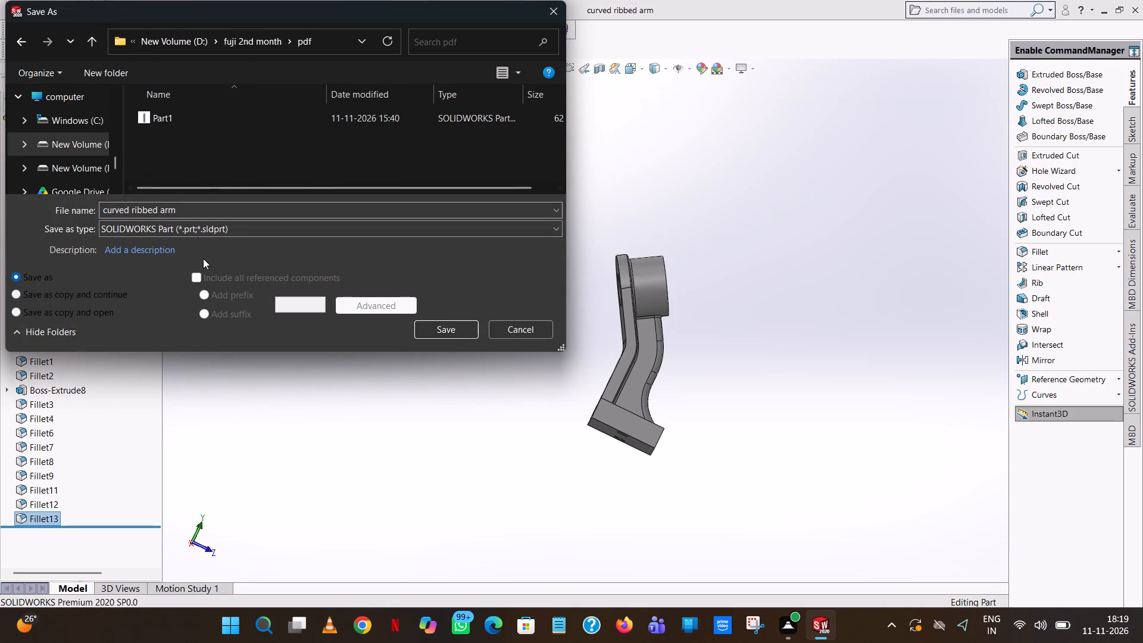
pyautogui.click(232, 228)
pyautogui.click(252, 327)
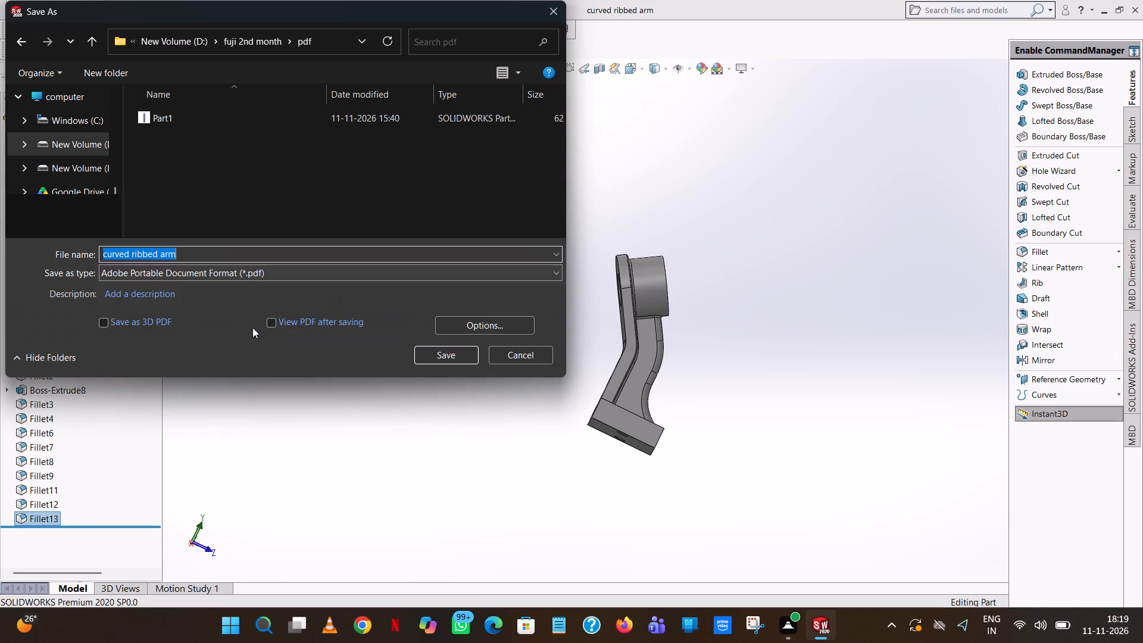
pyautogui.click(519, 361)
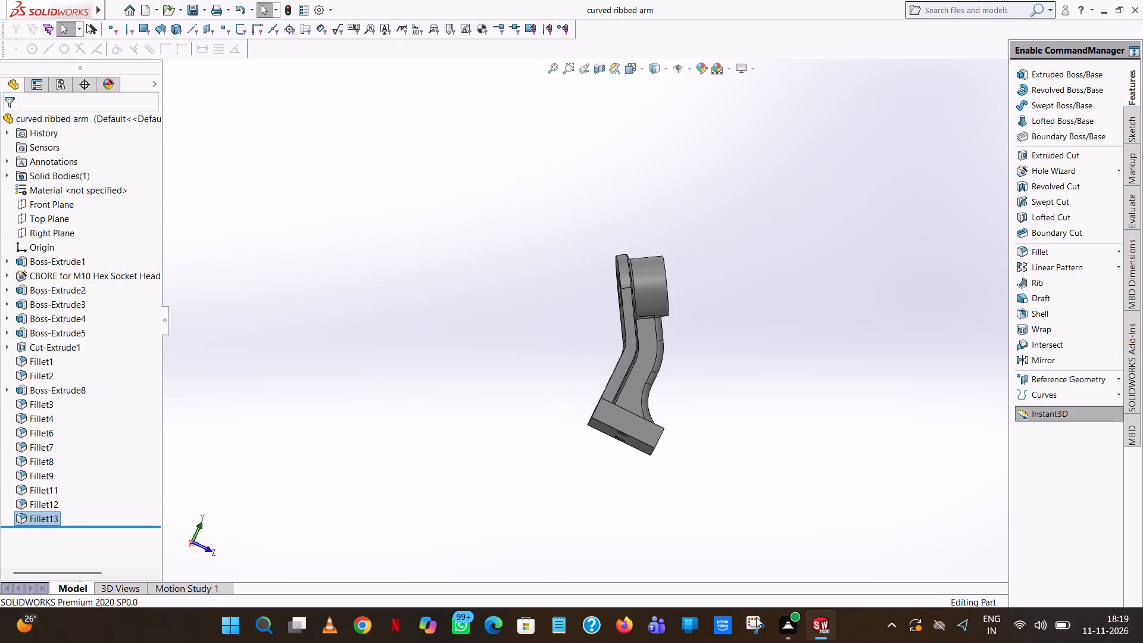